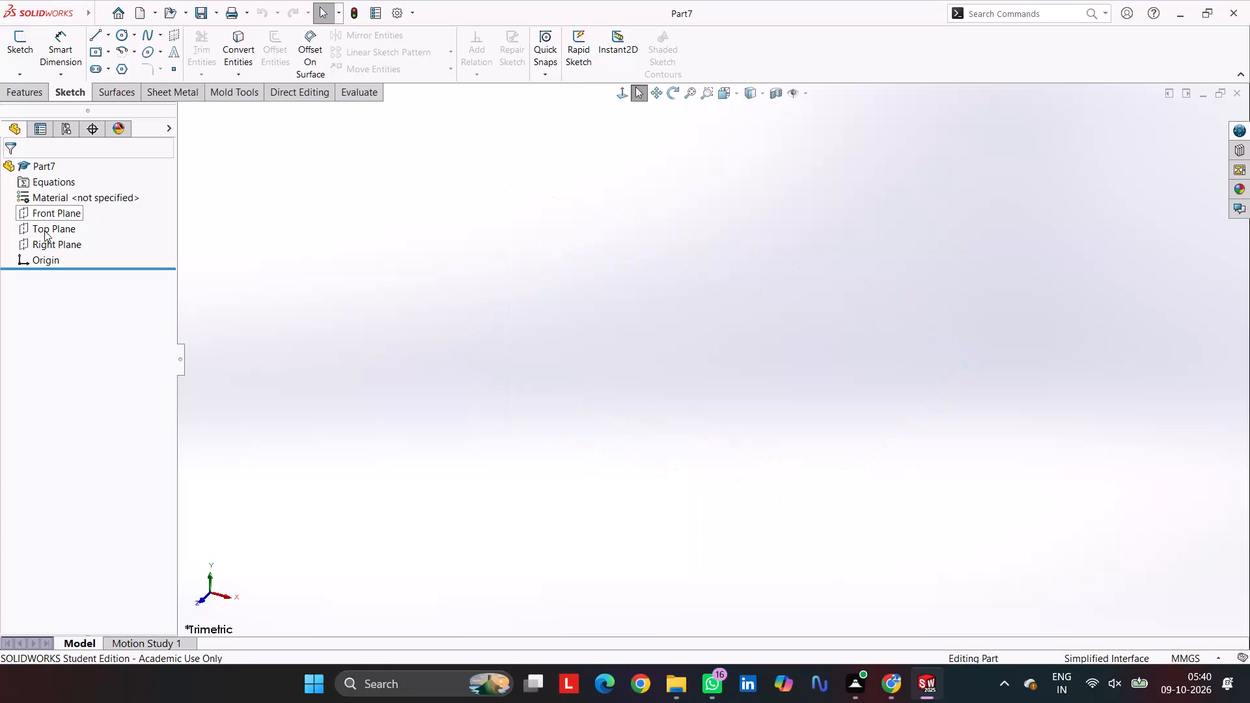
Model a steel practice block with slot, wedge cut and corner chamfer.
Sketch a center rectangle about 132 mm wide on the Top Plane, centred on the origin.
{"action": "left_click", "coordinate": [44, 230]}
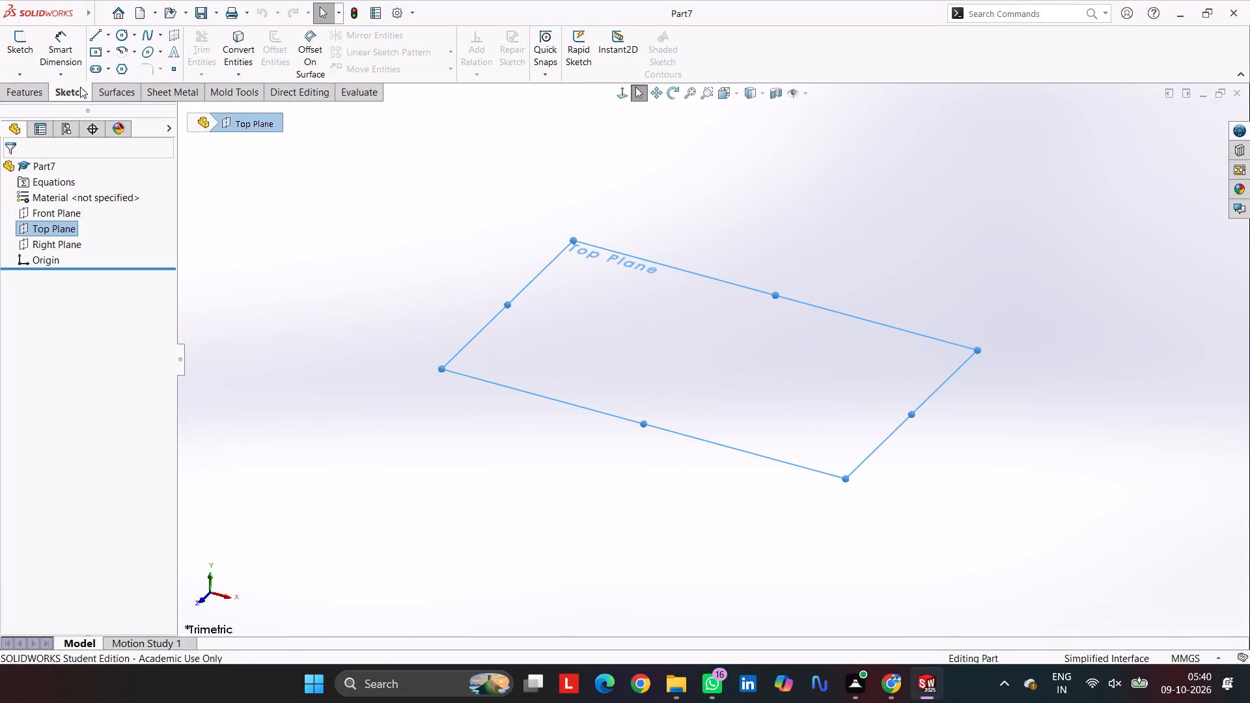
{"action": "left_click", "coordinate": [9, 35]}
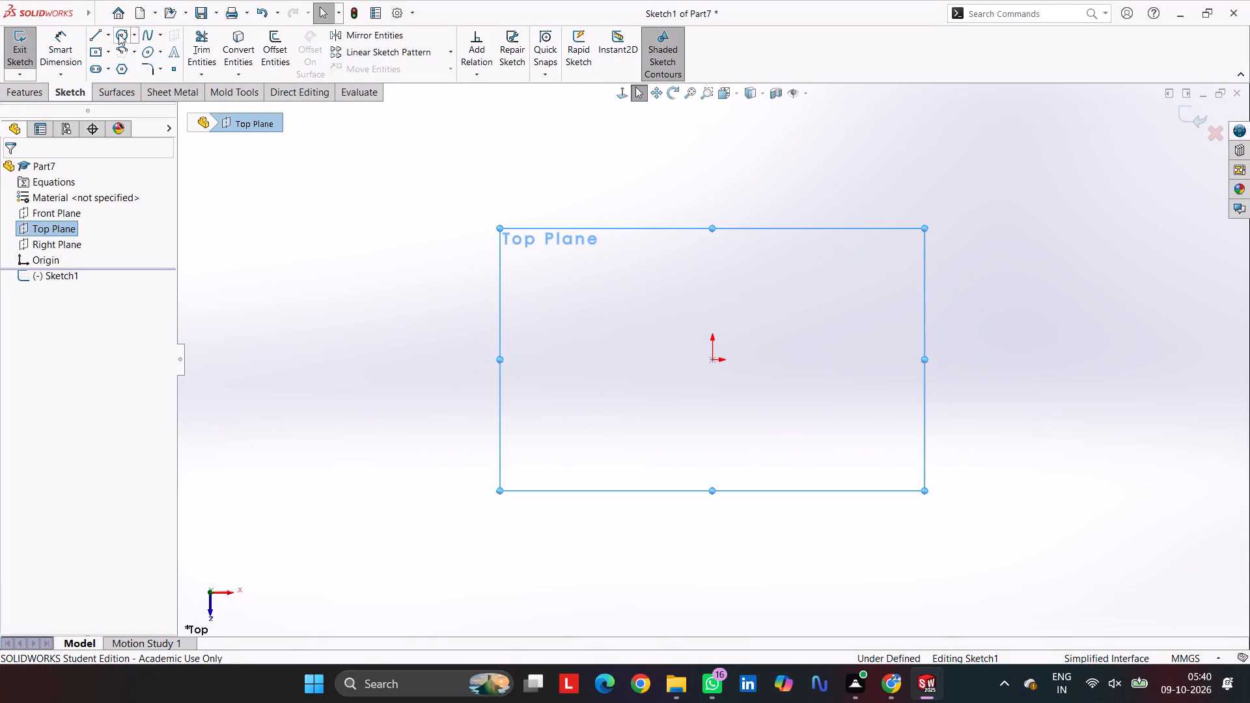
{"action": "left_click", "coordinate": [91, 55]}
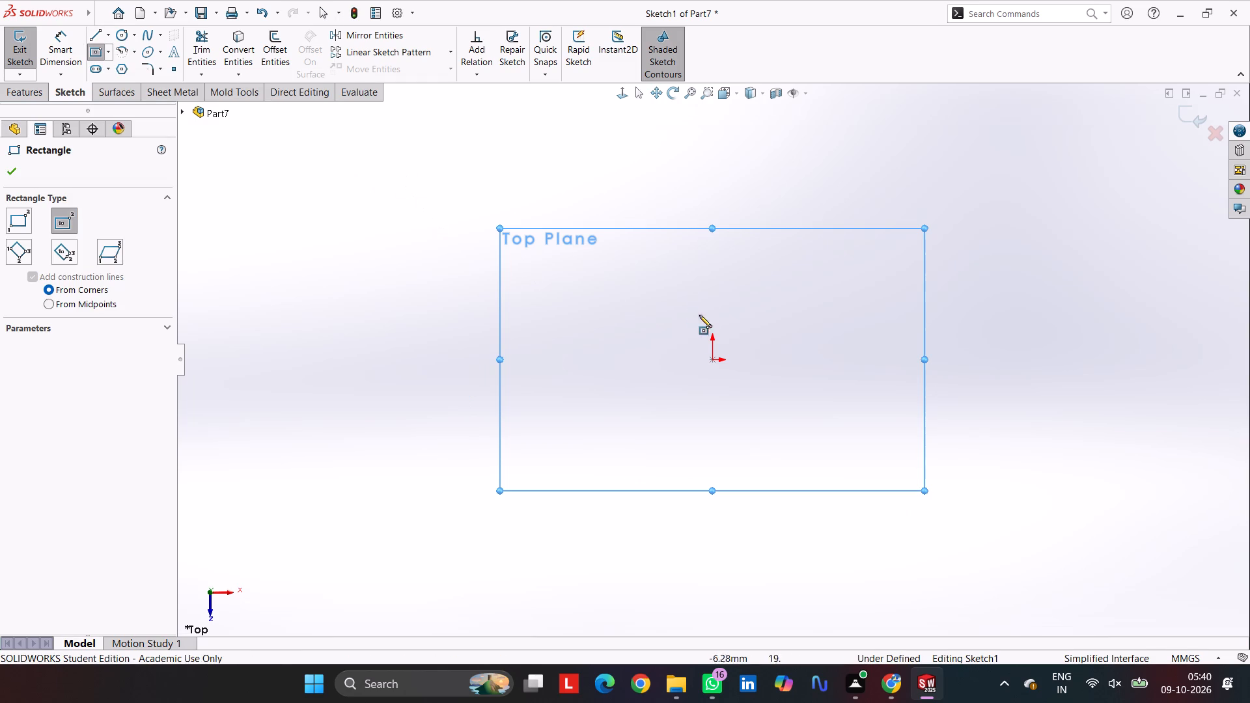
{"action": "left_click_drag", "start_coordinate": [713, 358], "coordinate": [726, 372]}
{"action": "left_click", "coordinate": [869, 472]}
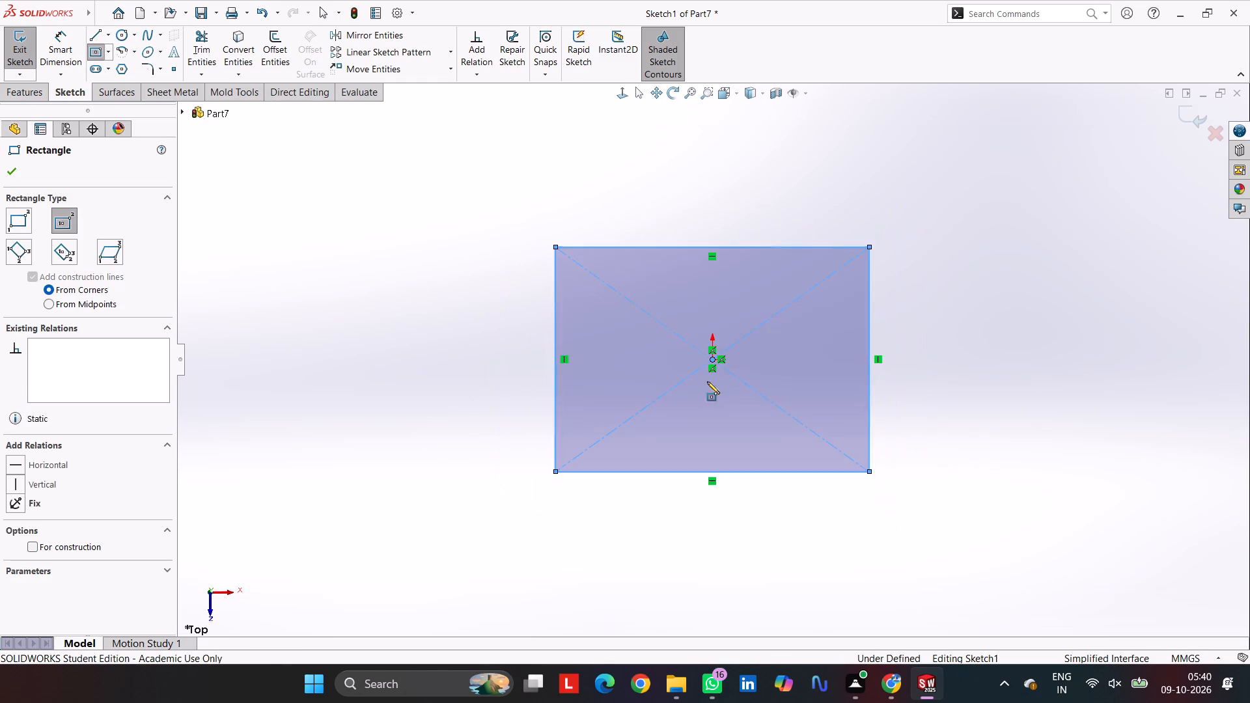
Dimension the rectangle 50 mm wide and 28 mm high.
{"action": "left_click", "coordinate": [63, 39]}
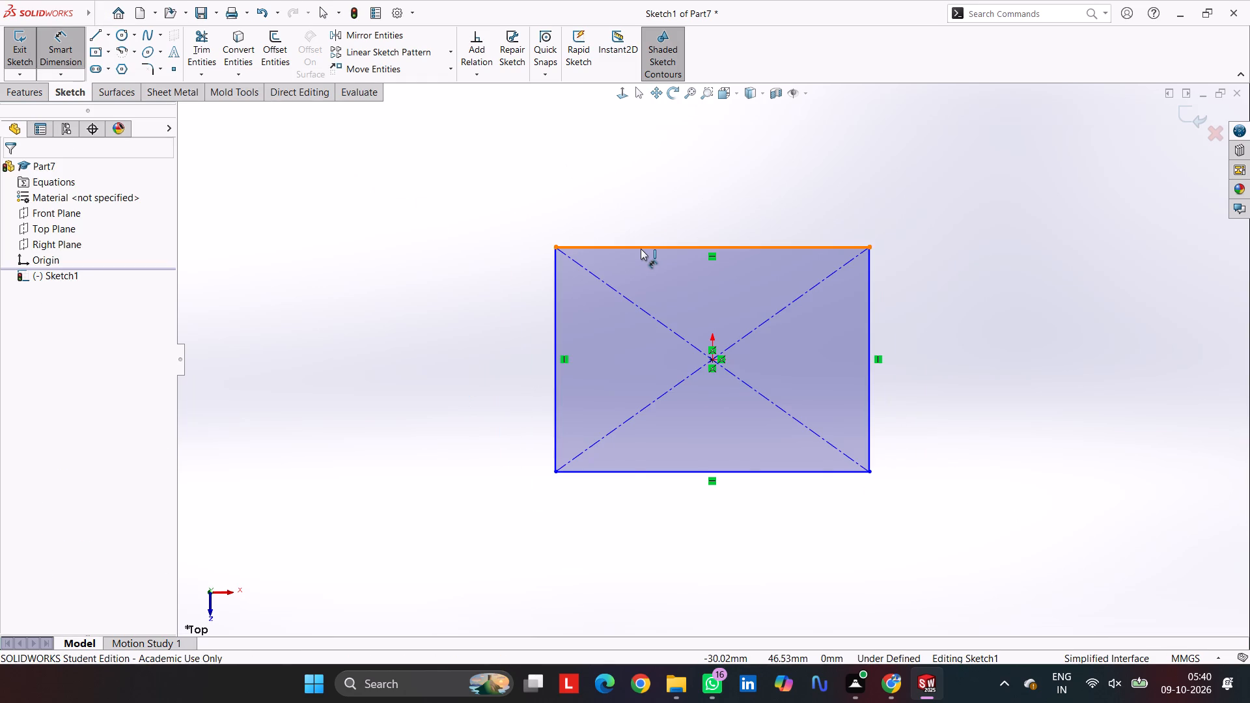
{"action": "left_click", "coordinate": [641, 249]}
{"action": "left_click", "coordinate": [628, 190]}
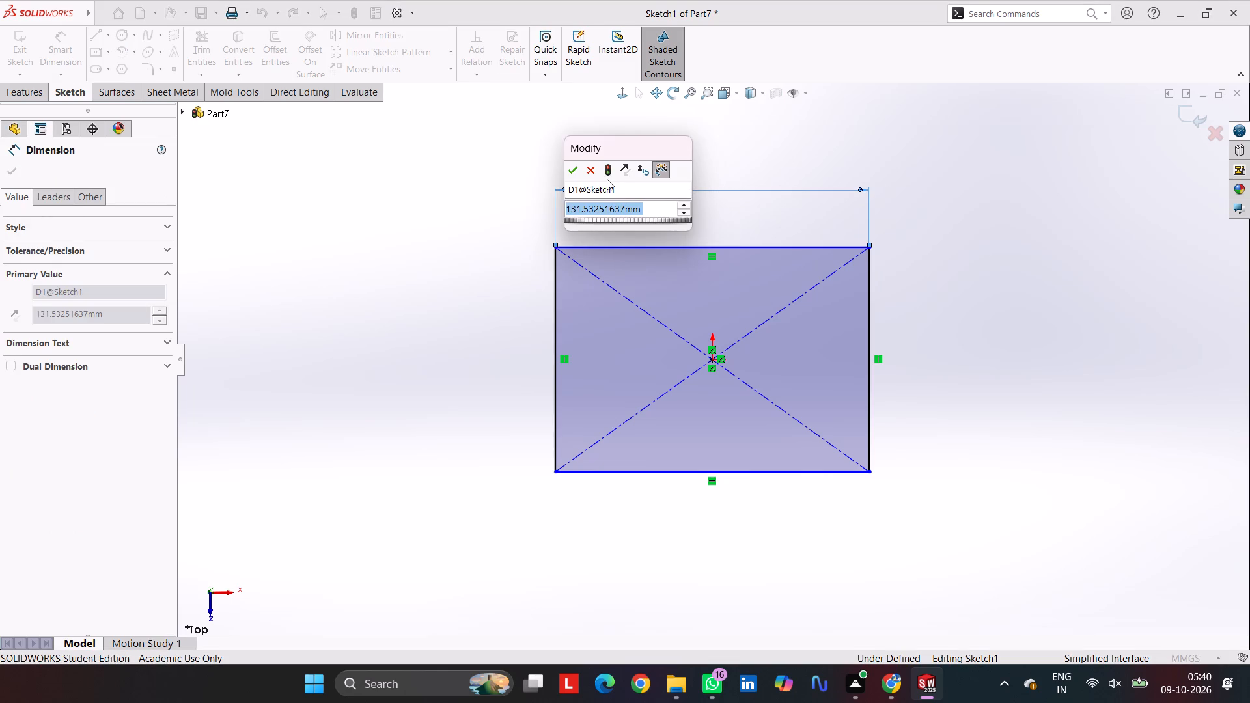
{"action": "type", "text": "50"}
{"action": "key", "text": "Return"}
{"action": "key", "text": "Return"}
{"action": "scroll", "coordinate": [606, 179], "scroll_direction": "down", "scroll_amount": 1}
{"action": "left_click", "coordinate": [643, 702]}
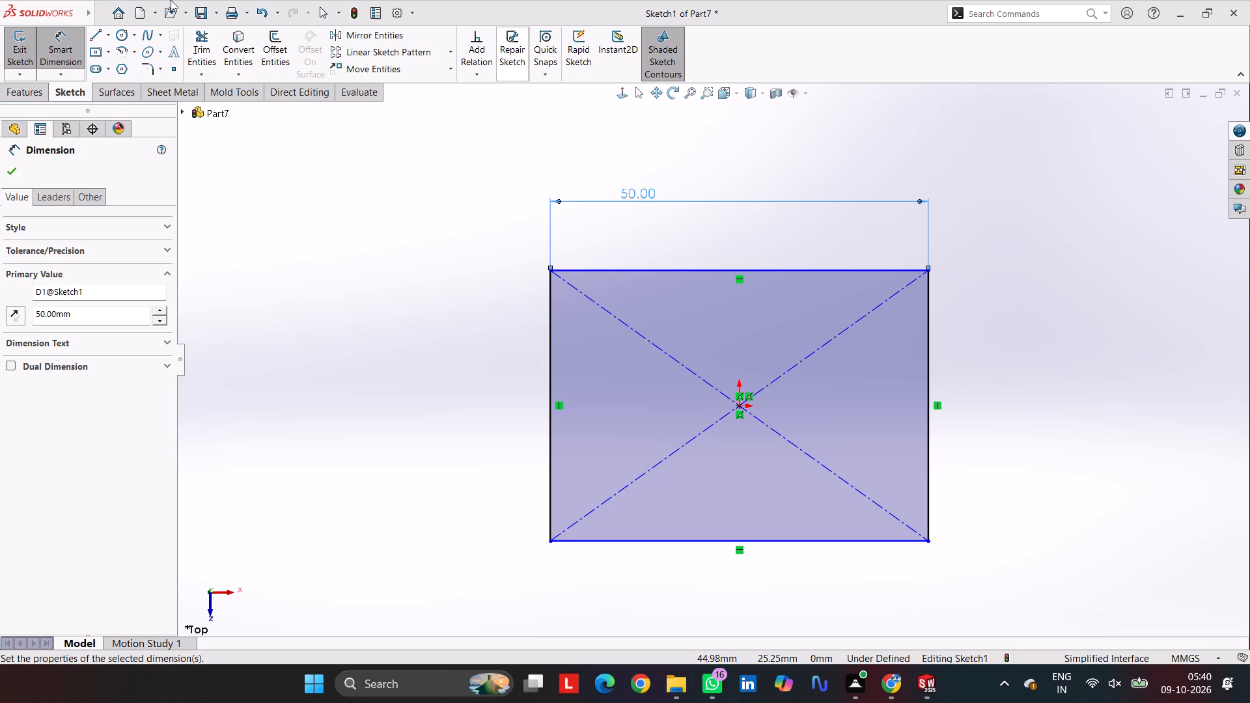
{"action": "left_click", "coordinate": [555, 341]}
{"action": "left_click_drag", "start_coordinate": [550, 350], "coordinate": [528, 351]}
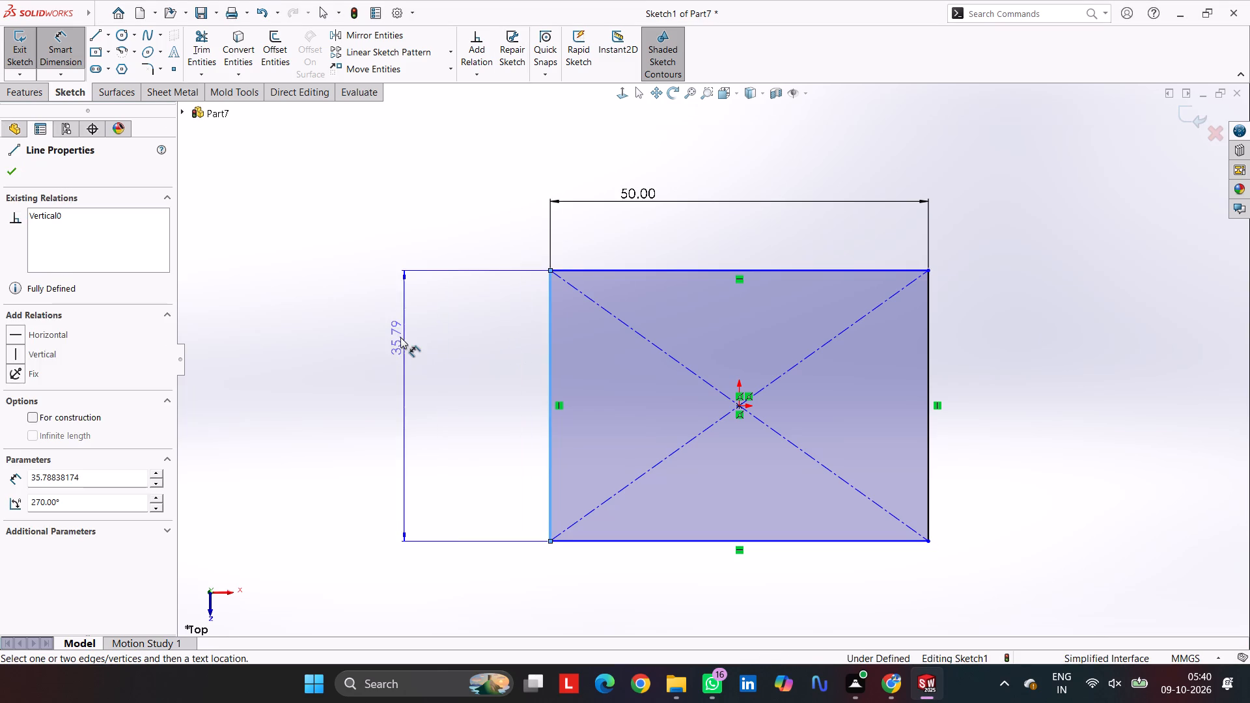
{"action": "left_click", "coordinate": [400, 337]}
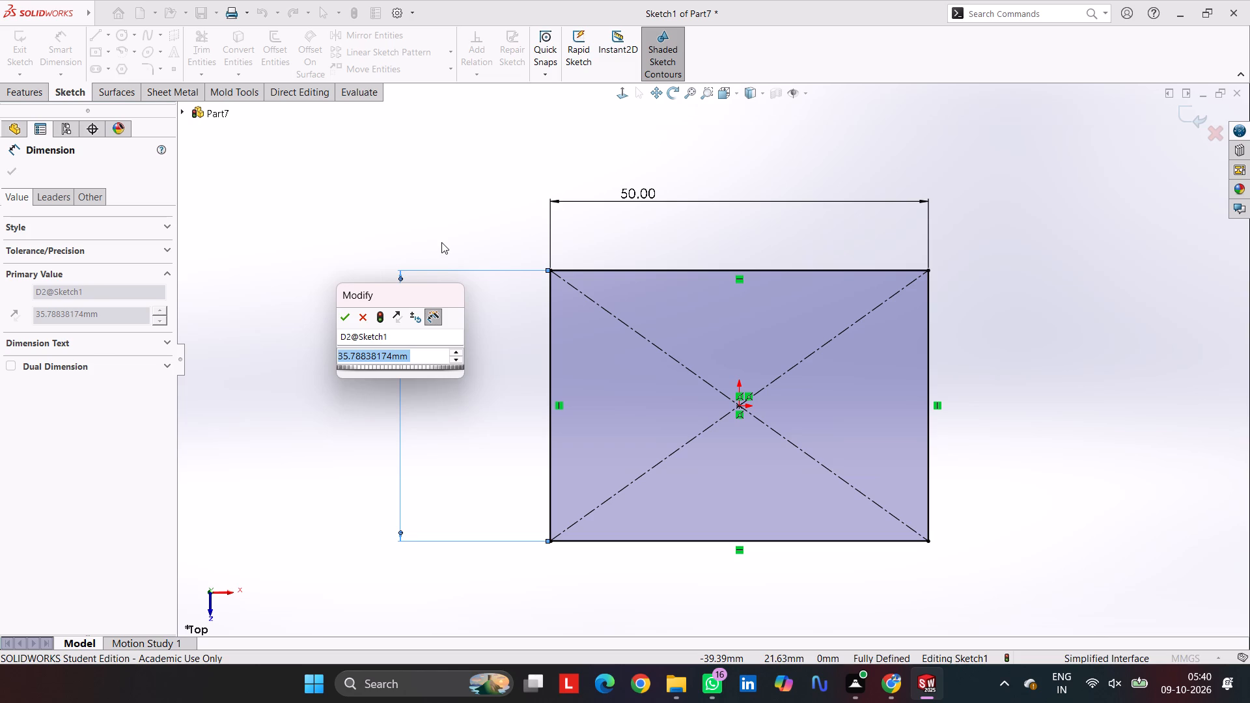
{"action": "type", "text": "28"}
{"action": "key", "text": "Return"}
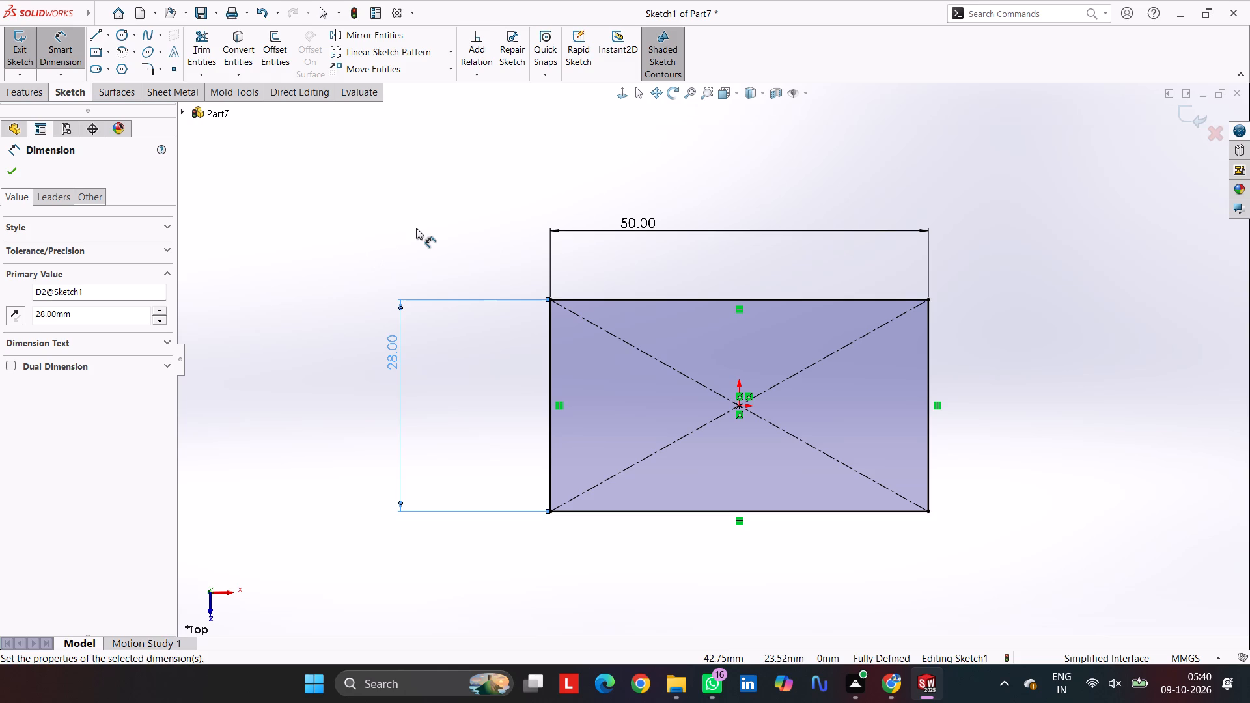
Extrude the rectangle as a boss with a blind depth of 28 mm.
{"action": "left_click", "coordinate": [18, 89]}
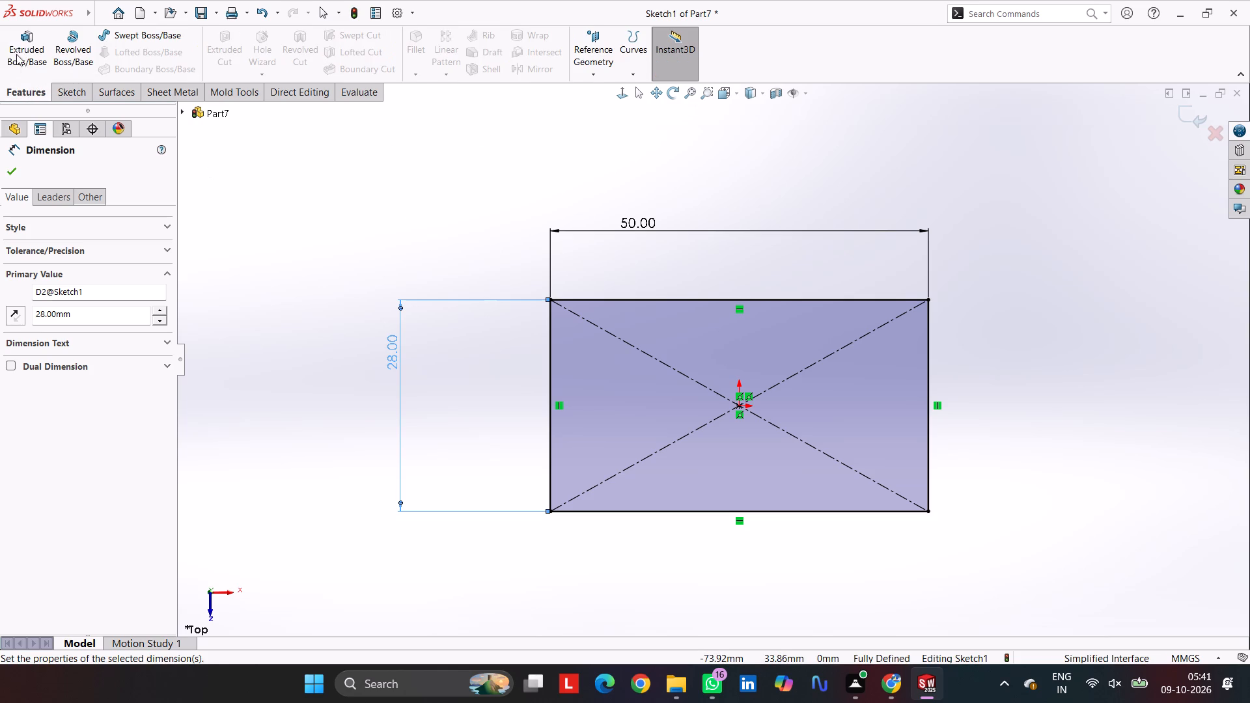
{"action": "left_click", "coordinate": [16, 46]}
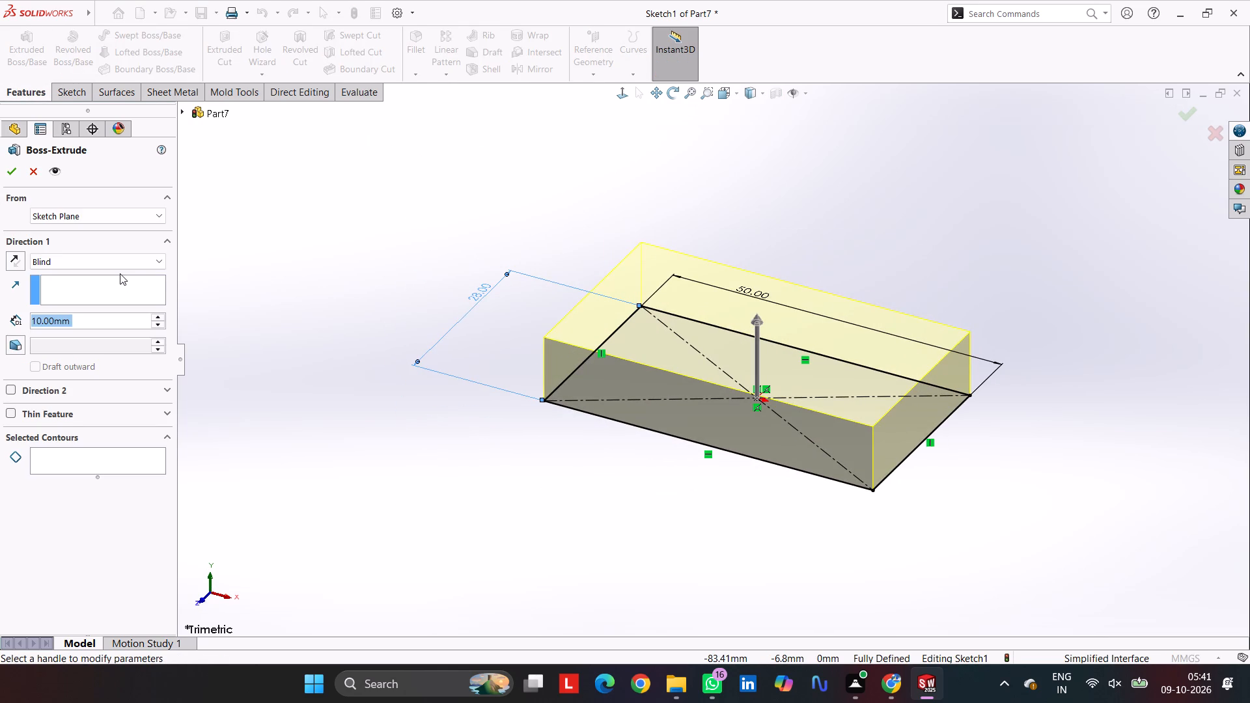
{"action": "type", "text": "28"}
{"action": "key", "text": "Return"}
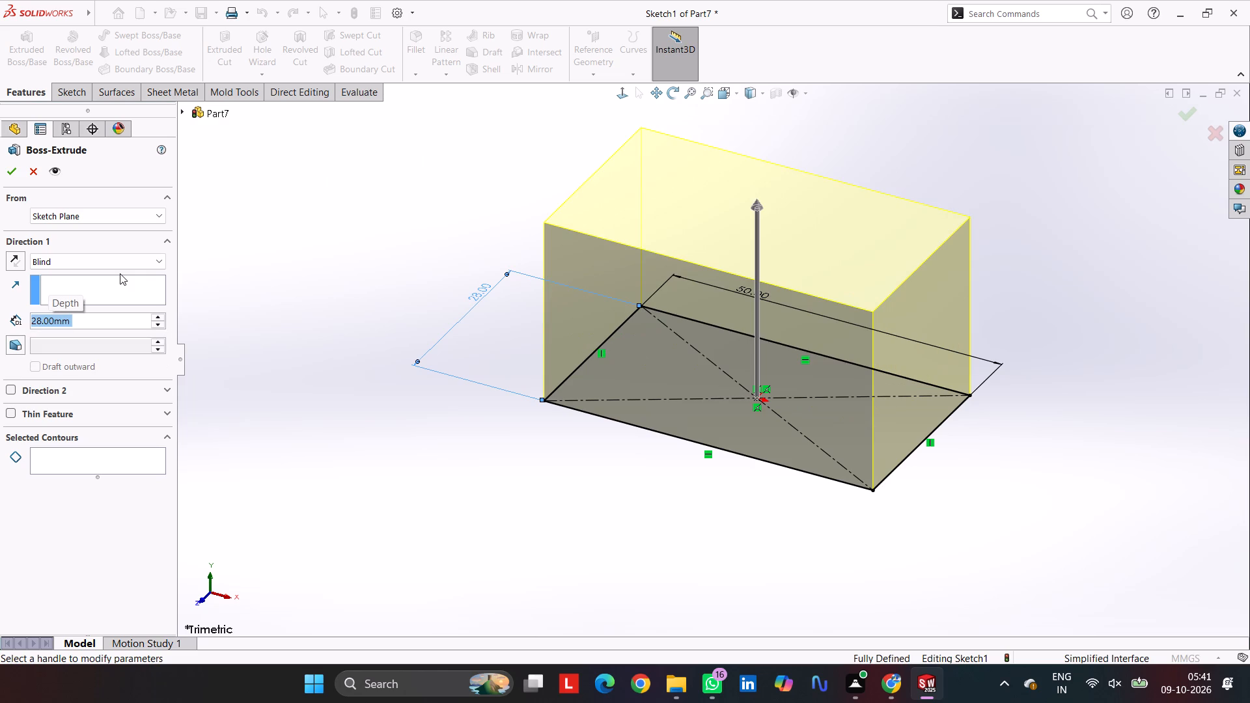
{"action": "key", "text": "Return"}
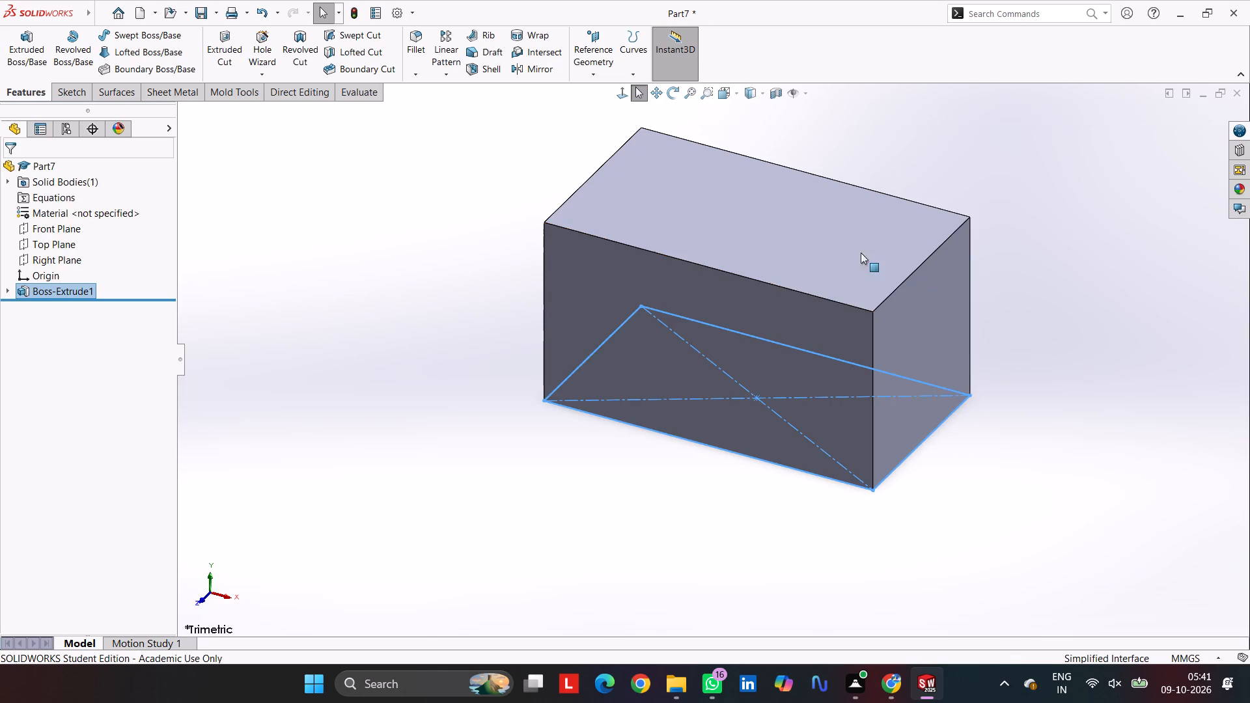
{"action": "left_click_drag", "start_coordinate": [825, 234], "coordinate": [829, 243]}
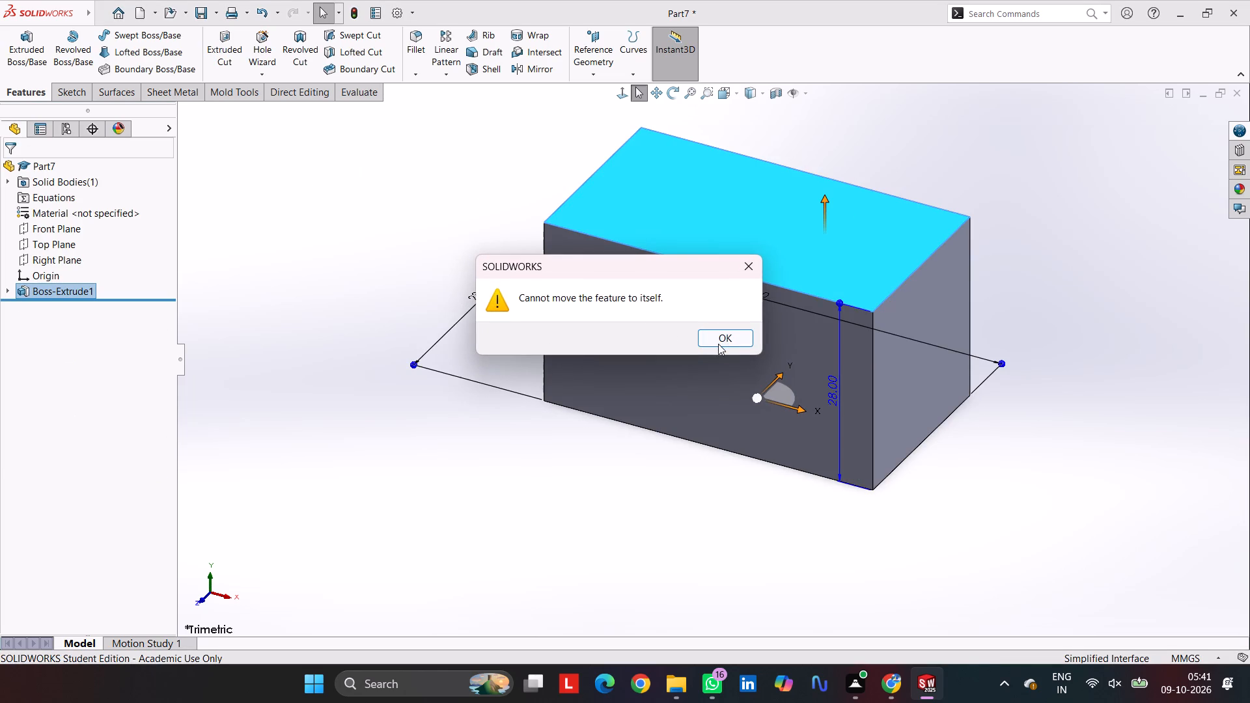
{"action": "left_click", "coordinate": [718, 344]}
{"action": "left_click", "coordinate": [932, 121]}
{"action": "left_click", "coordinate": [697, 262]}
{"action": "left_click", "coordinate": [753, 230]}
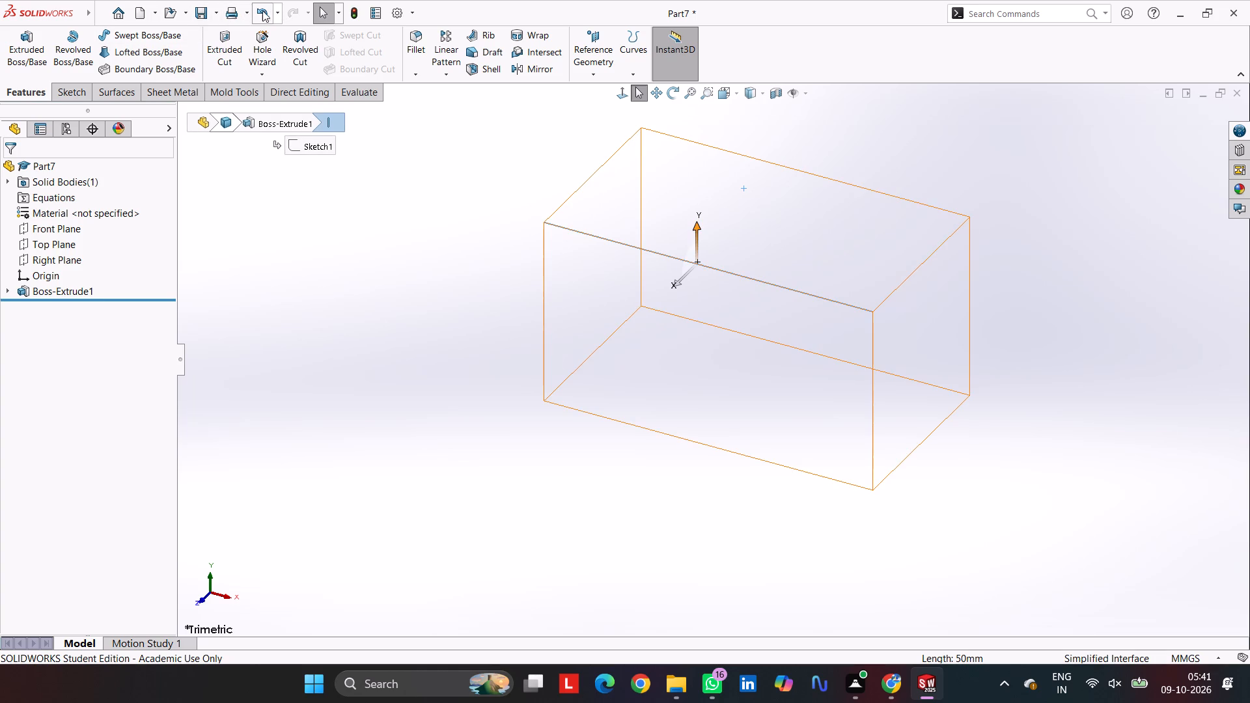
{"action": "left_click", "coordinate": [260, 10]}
Sketch a corner rectangle about 9 mm wide and 24 mm long on the block's top face, ending on the front edge.
{"action": "left_click", "coordinate": [749, 218]}
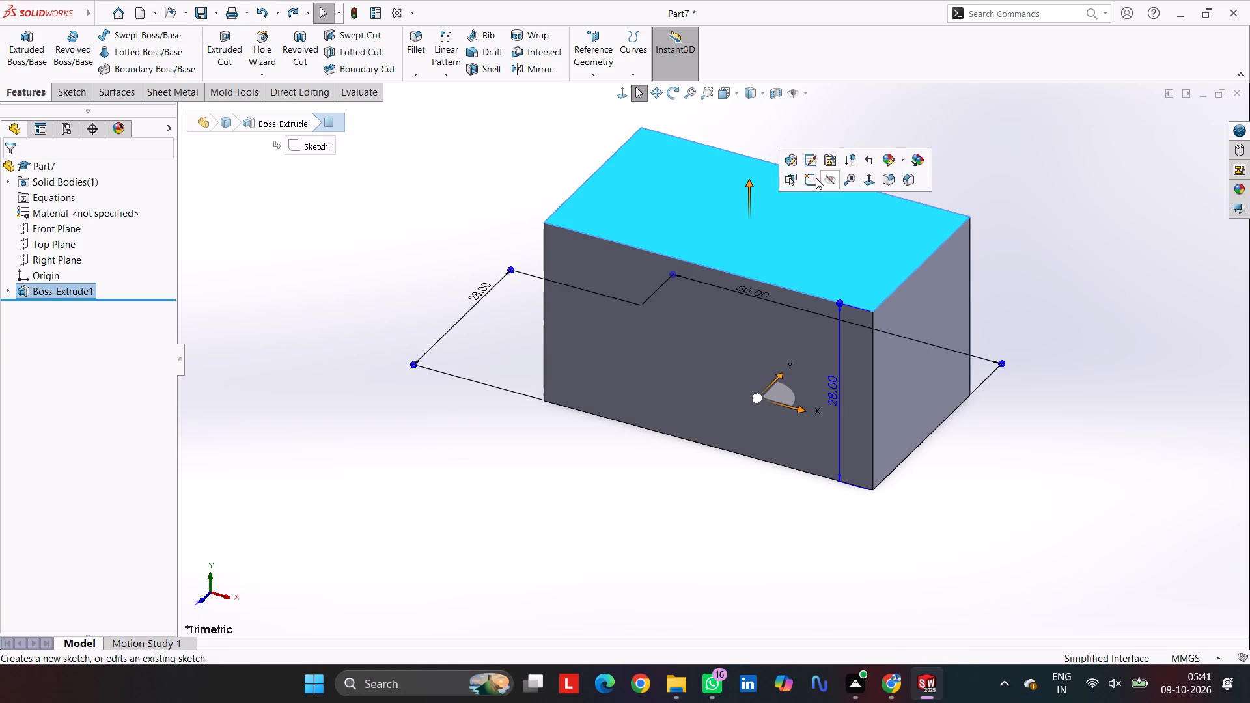
{"action": "left_click", "coordinate": [805, 178]}
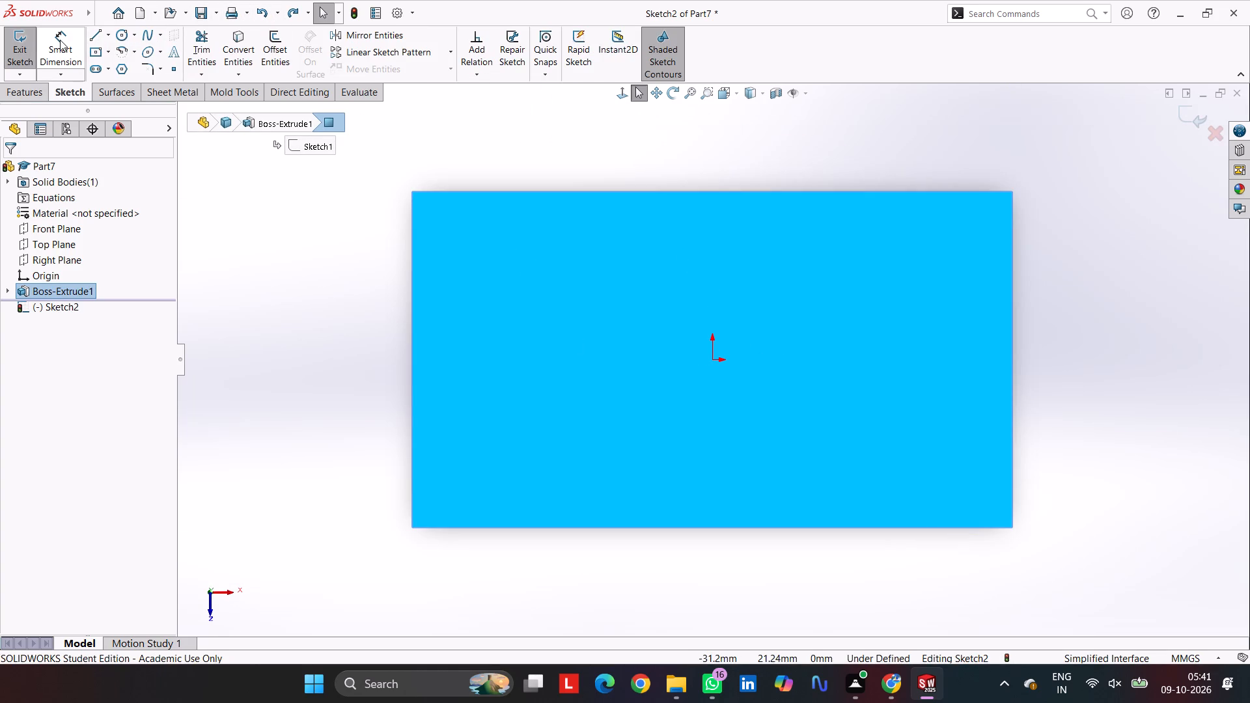
{"action": "left_click", "coordinate": [110, 55]}
{"action": "left_click", "coordinate": [121, 72]}
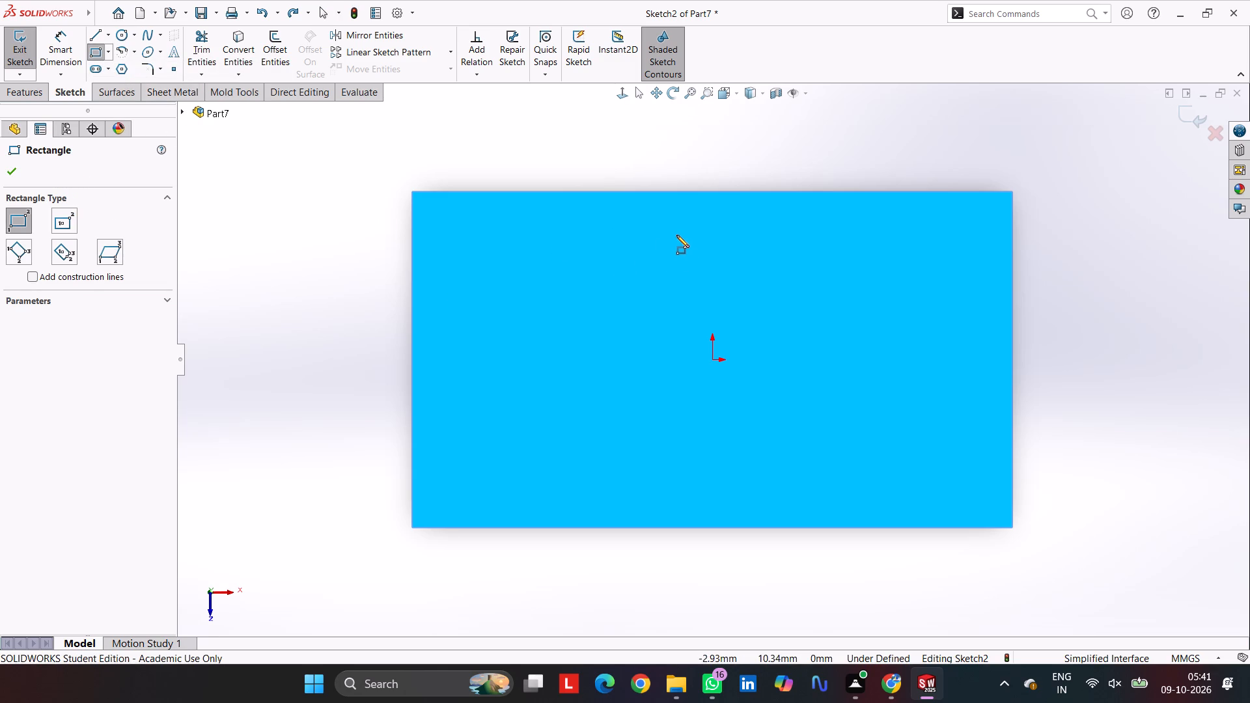
{"action": "left_click_drag", "start_coordinate": [656, 235], "coordinate": [759, 526]}
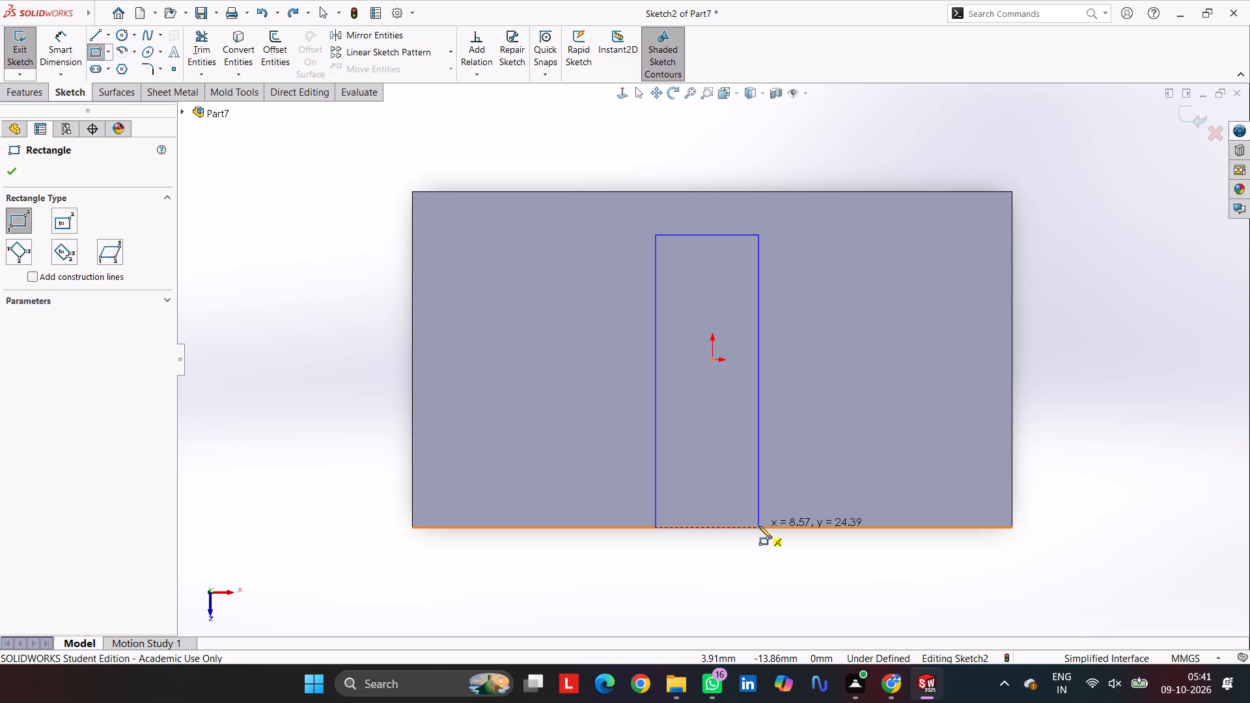
{"action": "left_click_drag", "start_coordinate": [759, 526], "coordinate": [764, 529]}
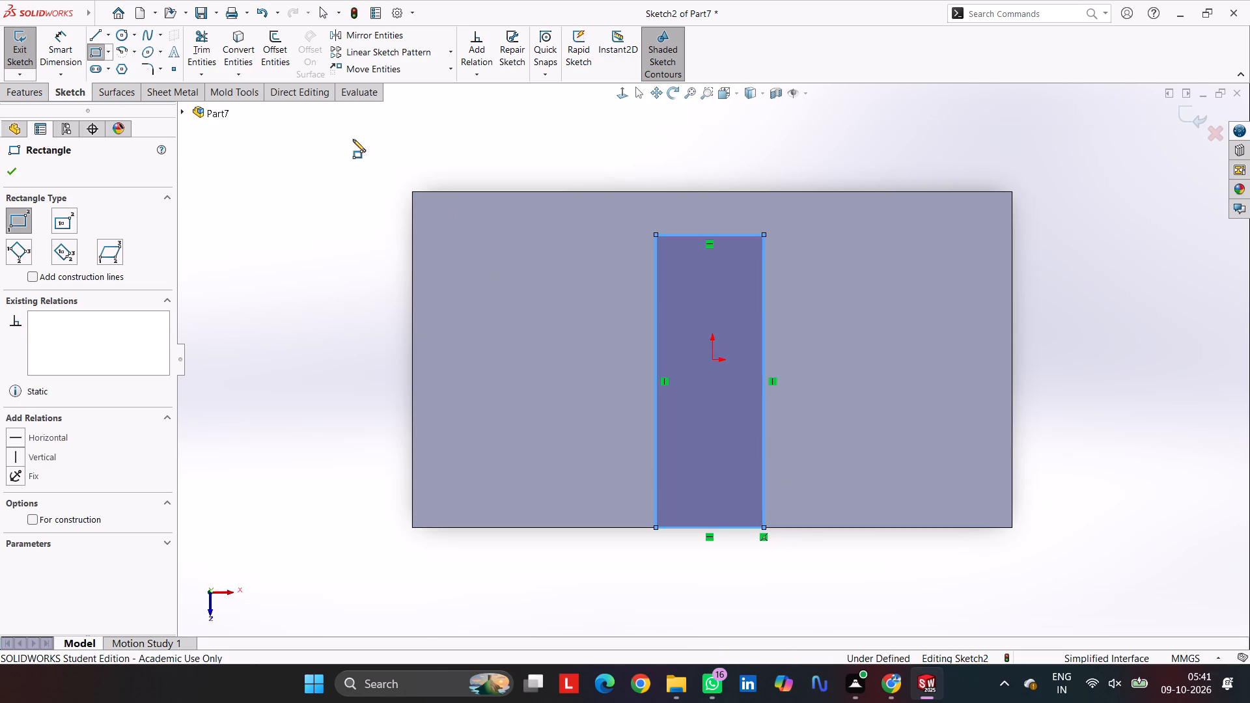
Dimension the small rectangle's rear side 7 mm from the block's rear edge.
{"action": "left_click", "coordinate": [60, 46]}
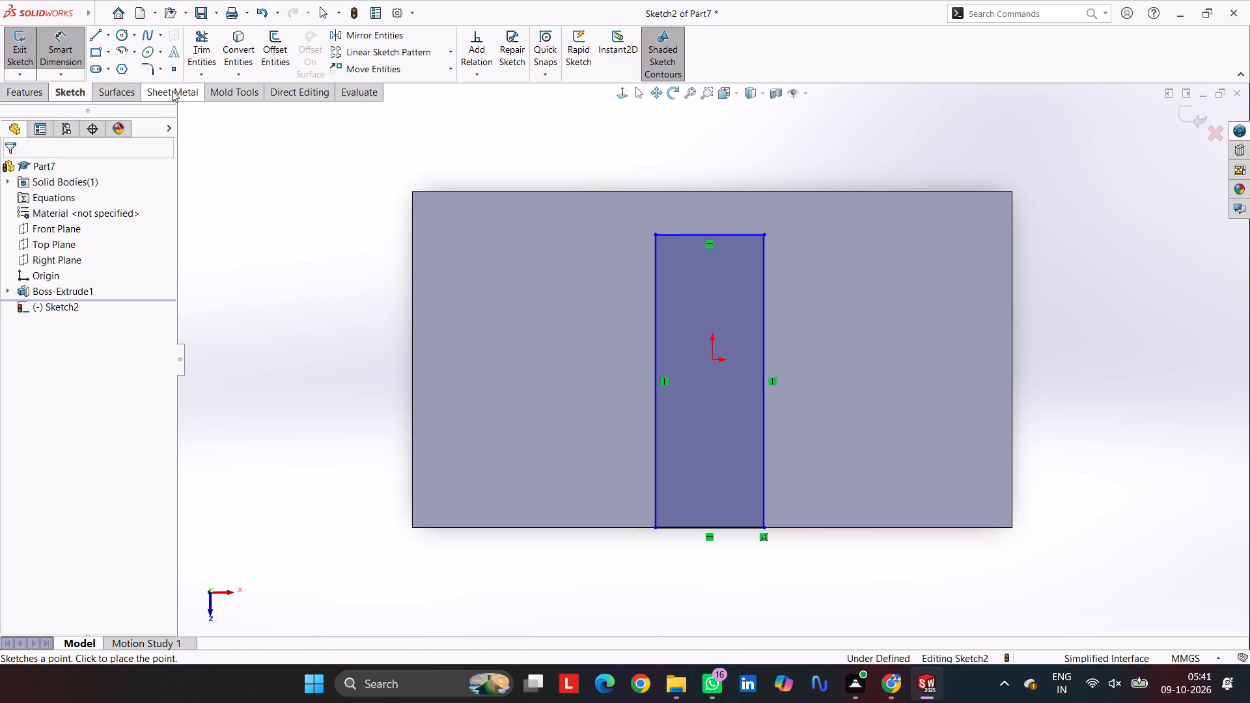
{"action": "left_click", "coordinate": [673, 235]}
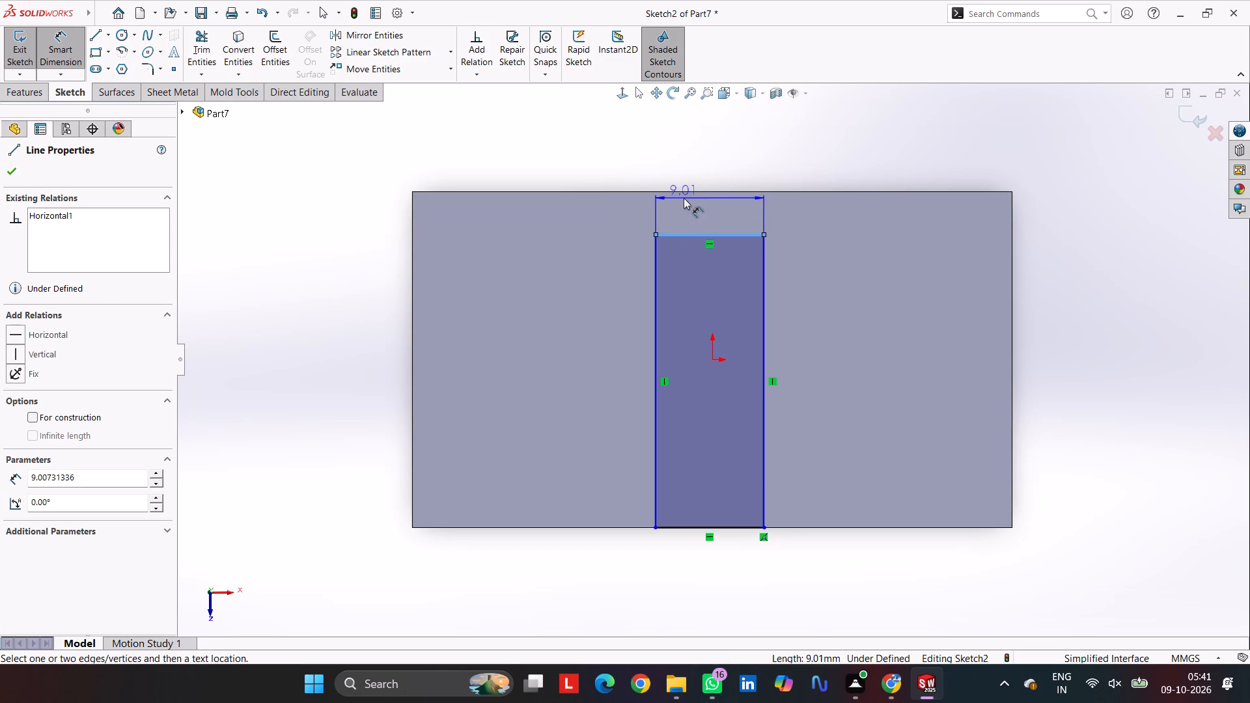
{"action": "left_click", "coordinate": [684, 193]}
{"action": "left_click", "coordinate": [715, 212]}
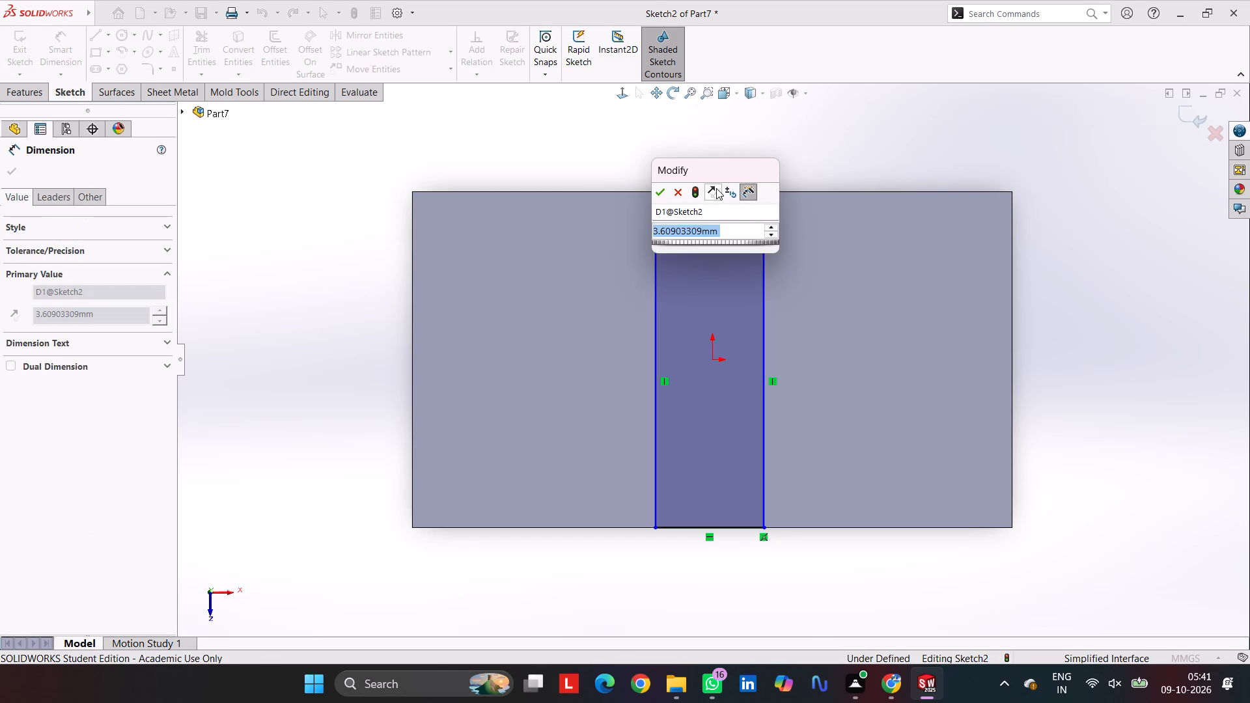
{"action": "key", "text": "7"}
{"action": "key", "text": "Return"}
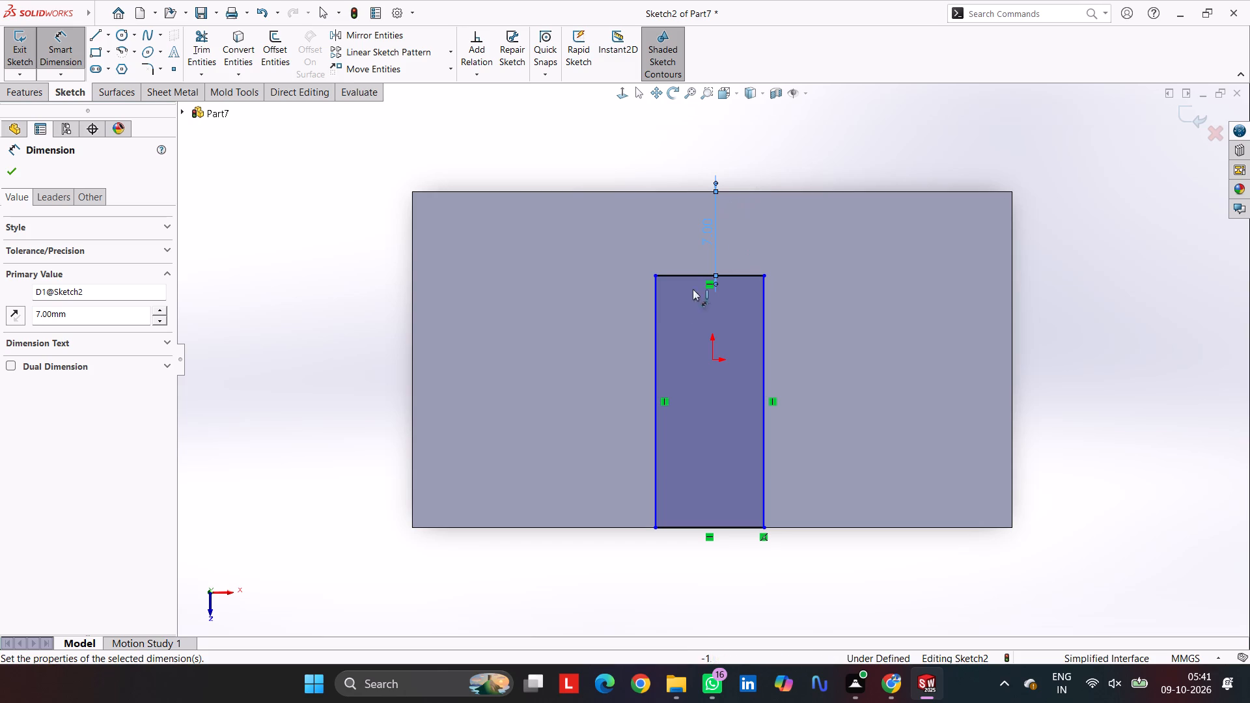
Dimension the small rectangle 7 mm wide, with its left side 3.5 mm from the origin.
{"action": "left_click", "coordinate": [658, 315]}
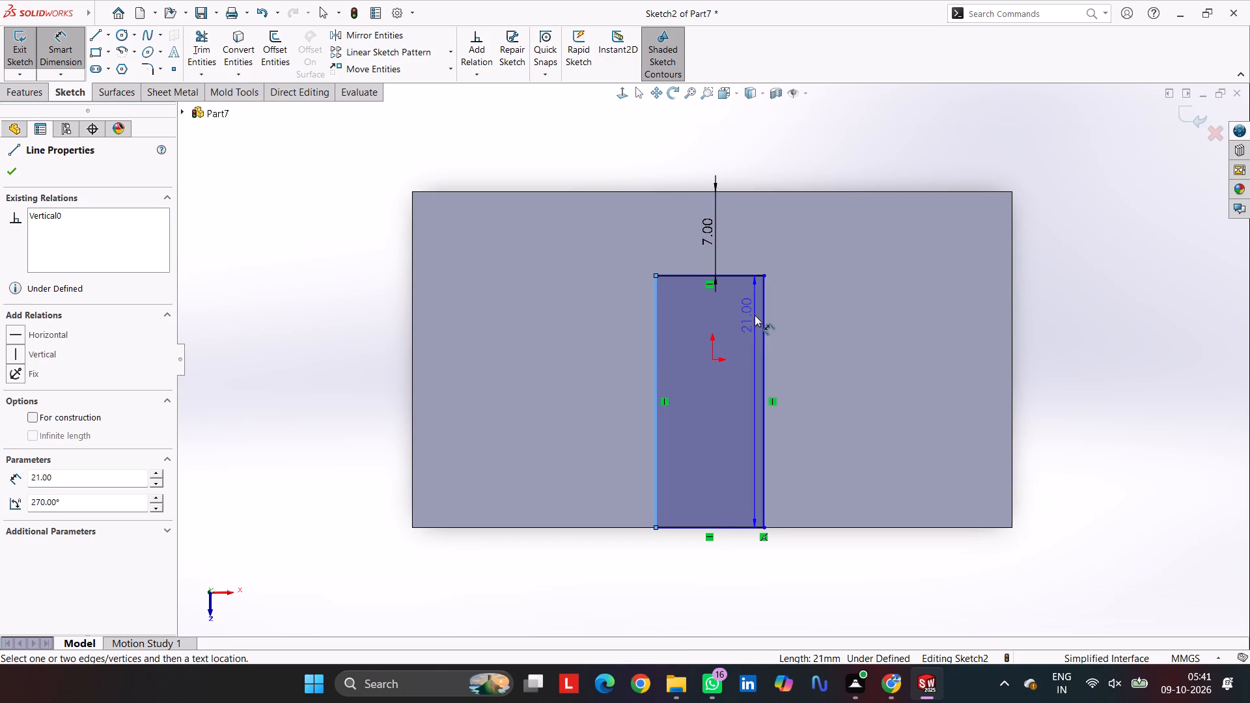
{"action": "left_click", "coordinate": [761, 316]}
{"action": "left_click", "coordinate": [726, 314]}
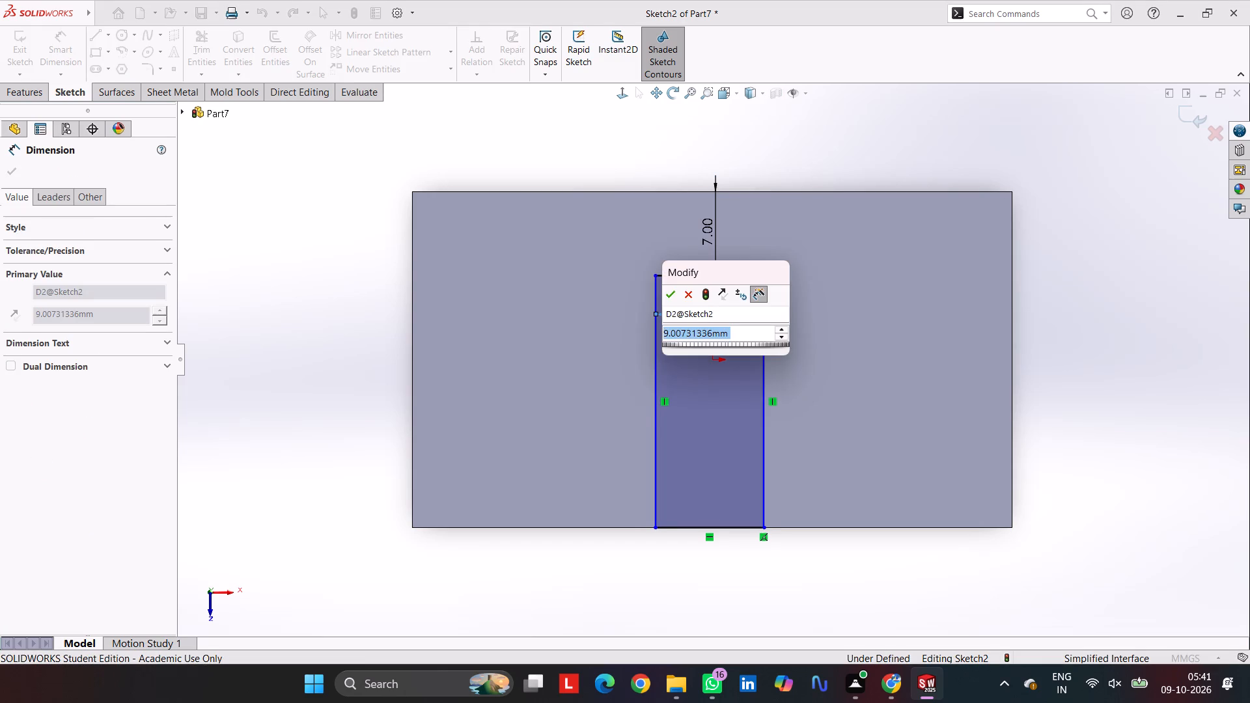
{"action": "key", "text": "7"}
{"action": "key", "text": "Return"}
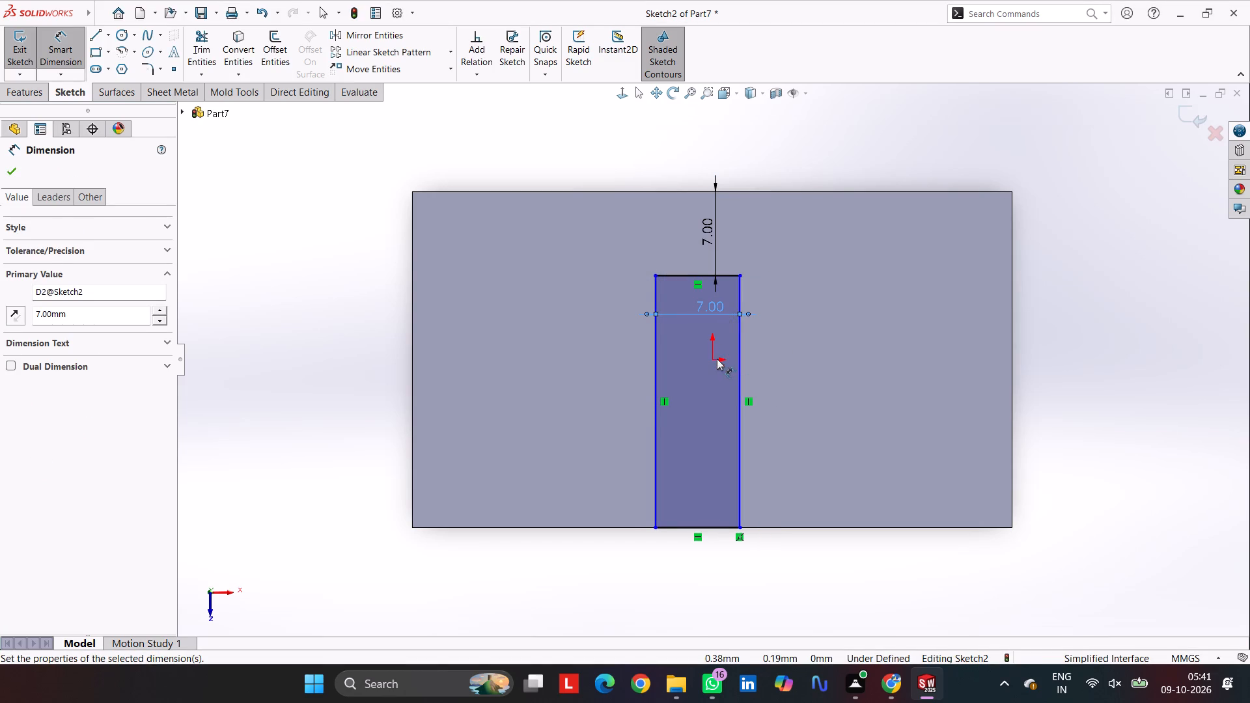
{"action": "left_click", "coordinate": [715, 360]}
{"action": "left_click", "coordinate": [656, 370]}
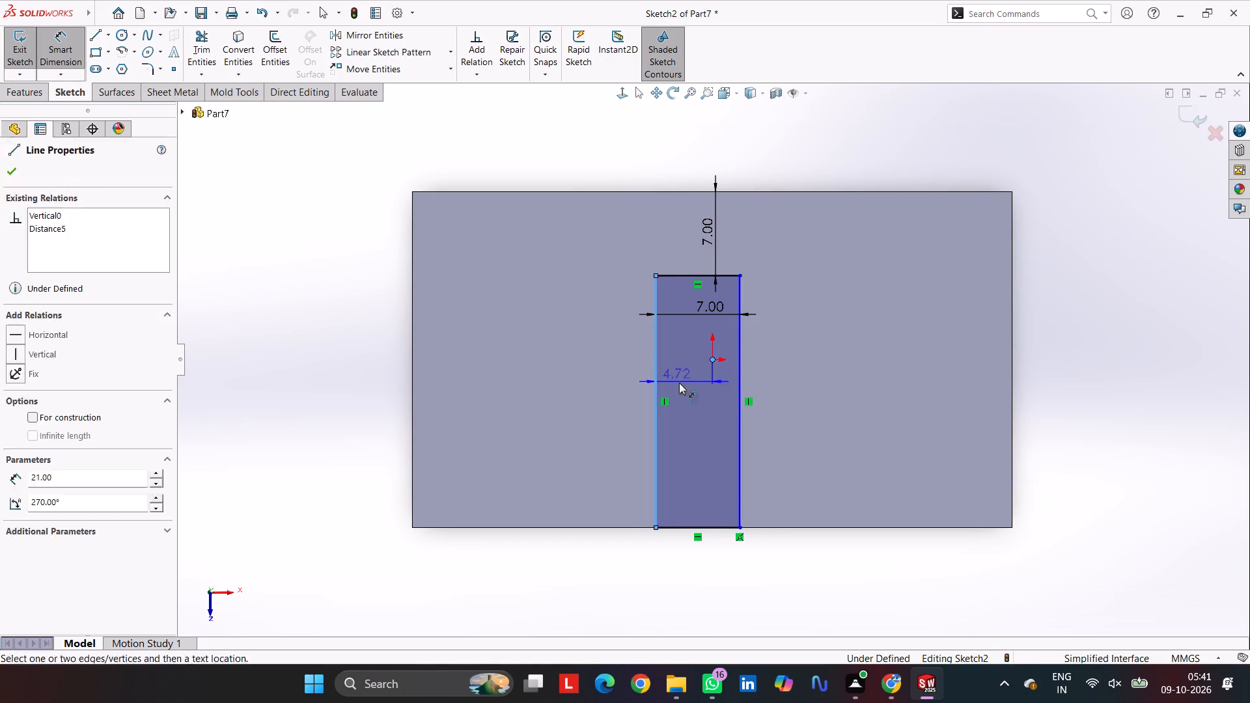
{"action": "left_click", "coordinate": [686, 385]}
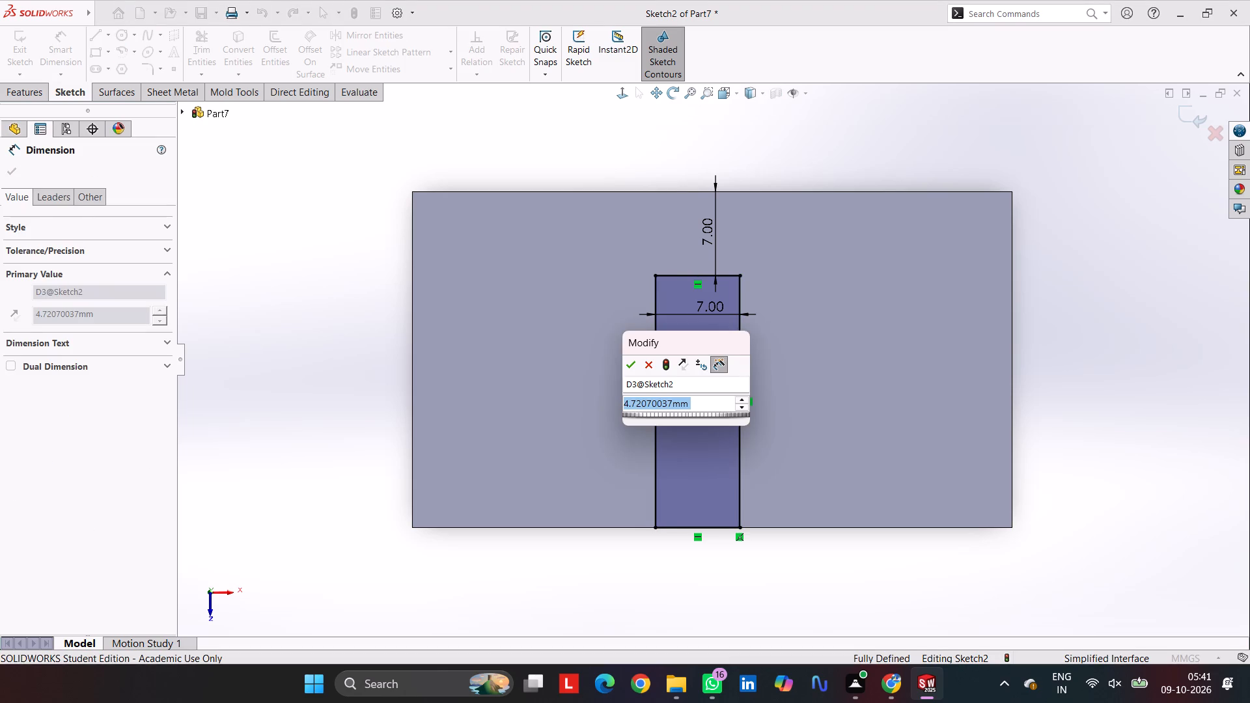
{"action": "type", "text": "3.5"}
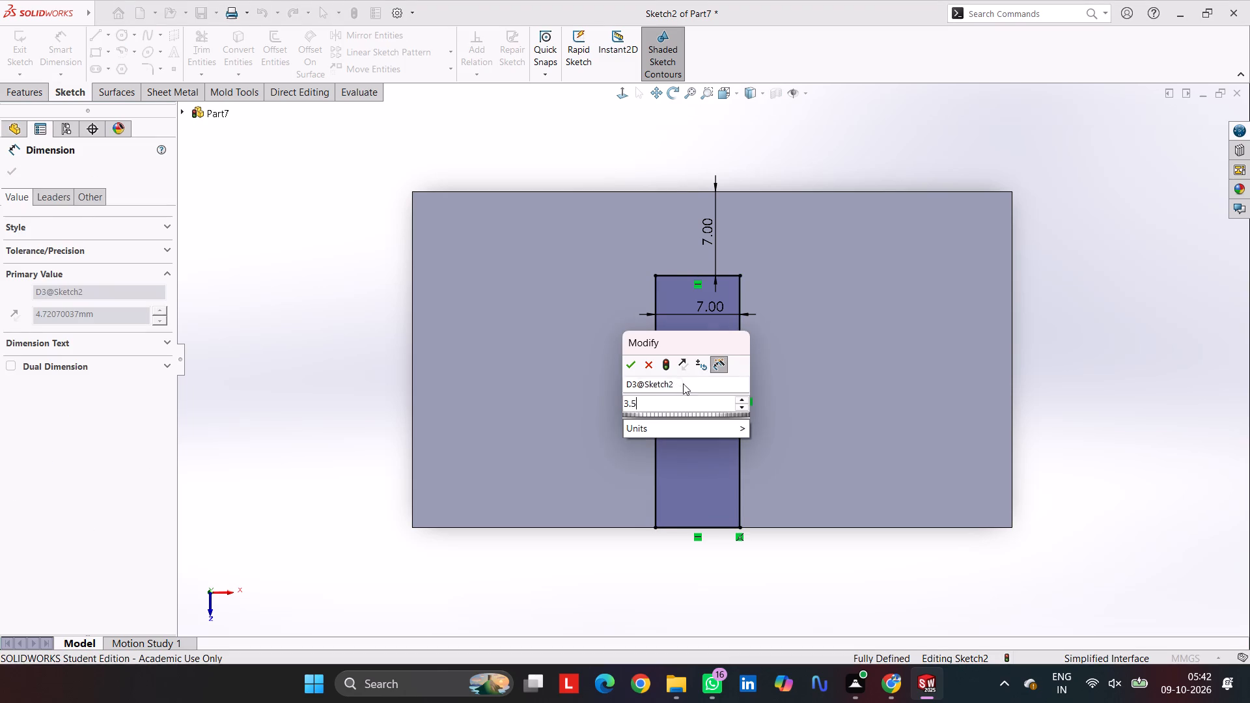
{"action": "key", "text": "Return"}
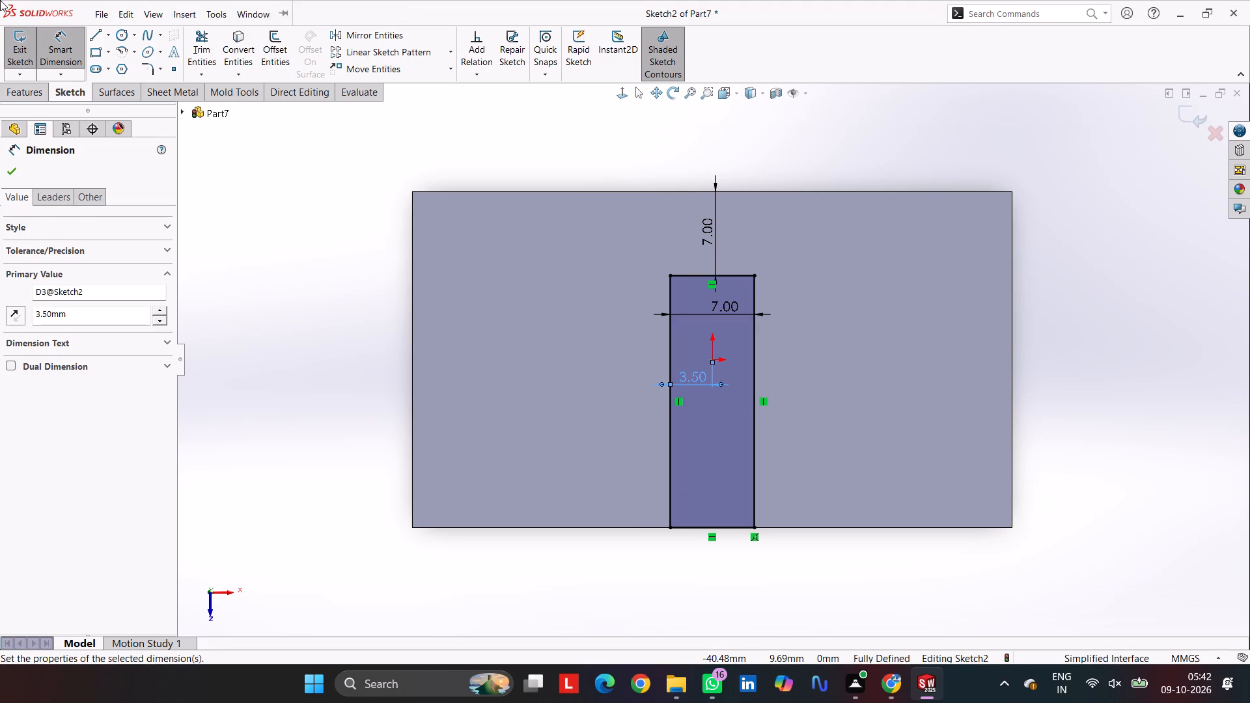
Cut-extrude the 7 mm wide rectangle through all of the block to form the slot.
{"action": "left_click", "coordinate": [20, 102]}
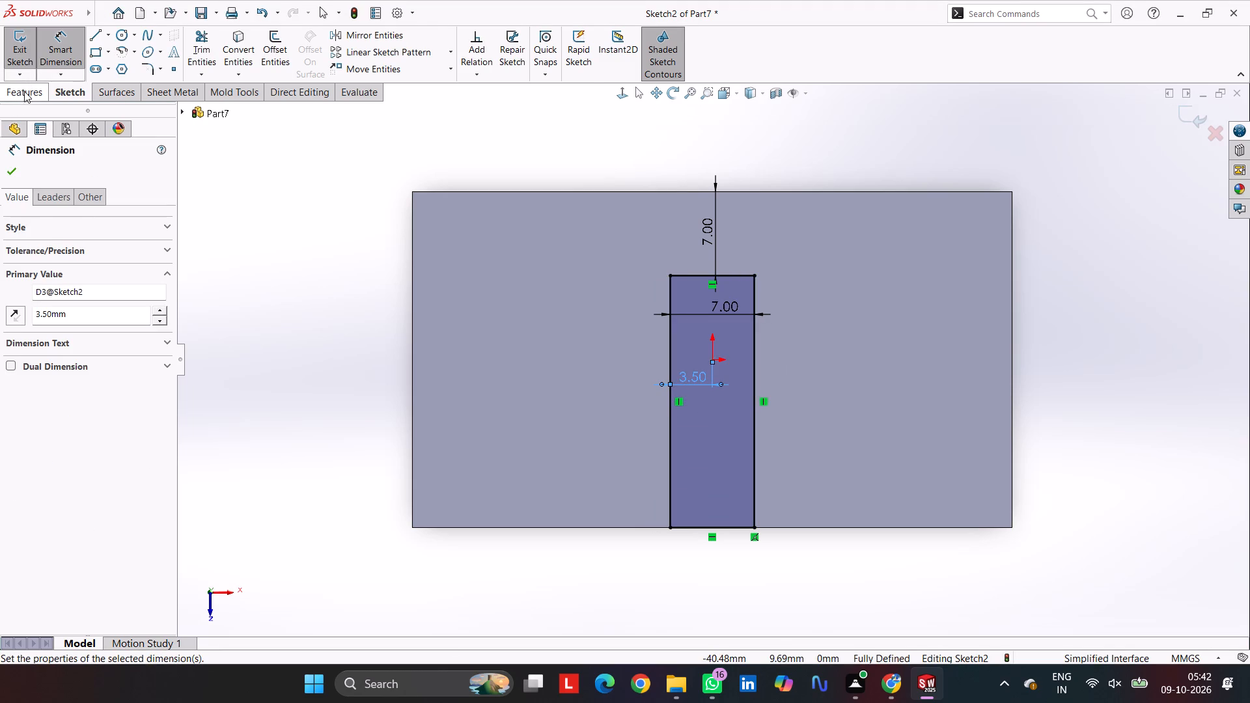
{"action": "left_click", "coordinate": [25, 94]}
{"action": "left_click", "coordinate": [215, 44]}
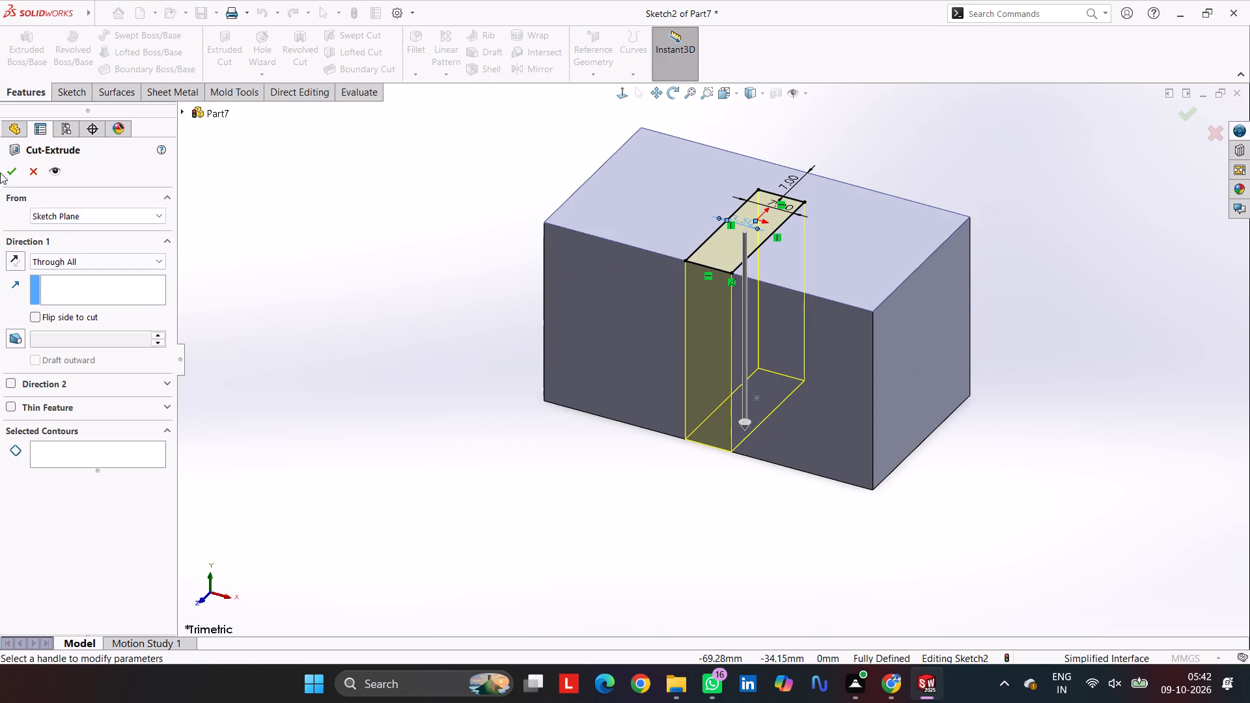
{"action": "left_click", "coordinate": [12, 171]}
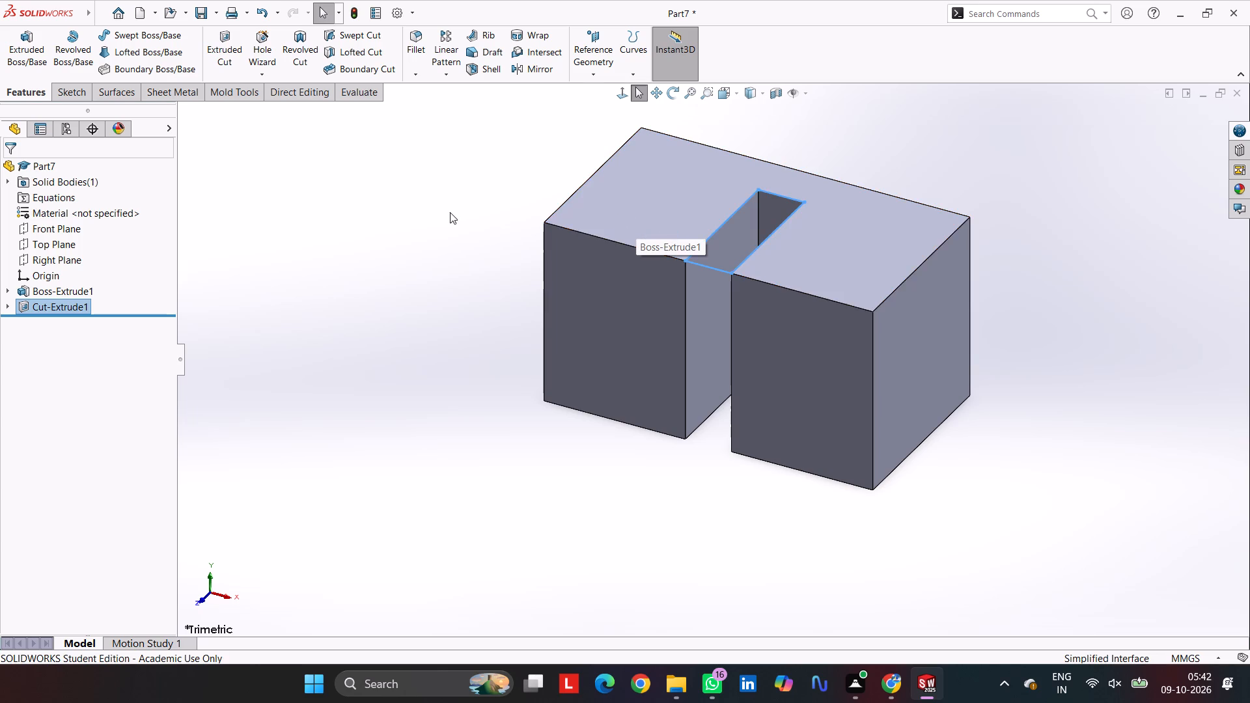
On the block's left end face, sketch a closed line triangle at the upper front corner, about 8 mm wide and 9 mm high.
{"action": "middle_click_drag", "start_coordinate": [469, 234], "coordinate": [568, 274]}
{"action": "left_click", "coordinate": [674, 252]}
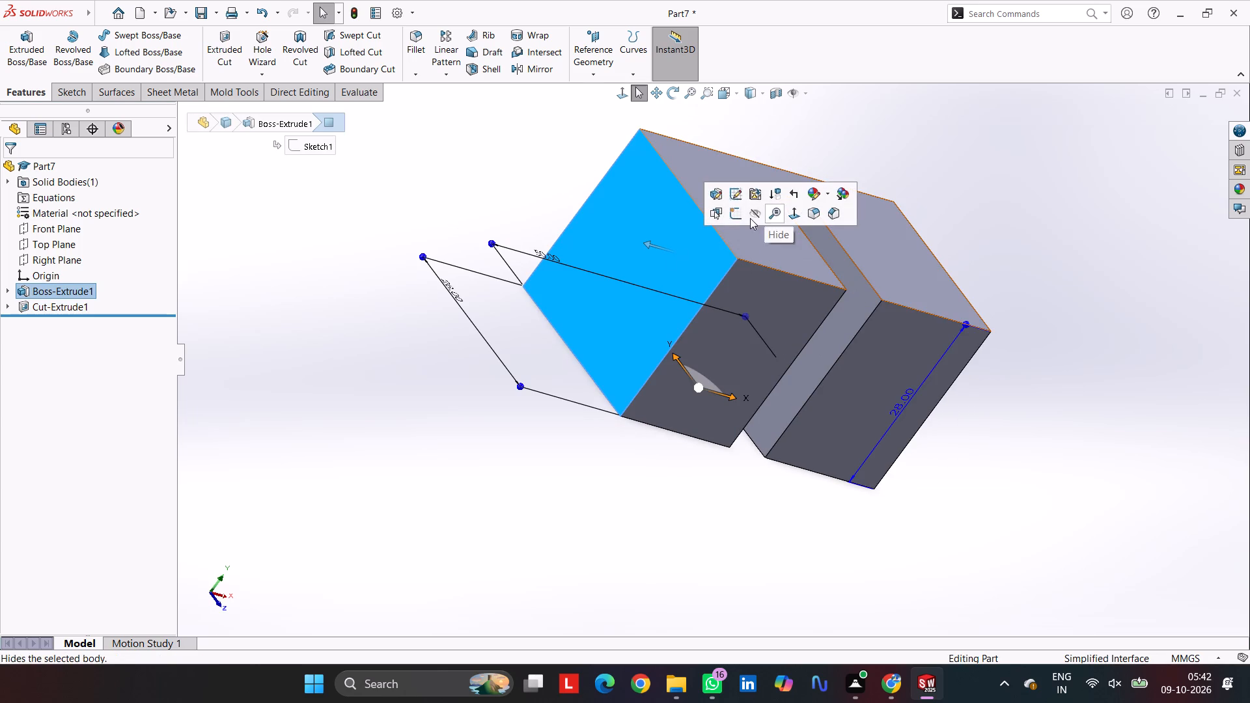
{"action": "left_click", "coordinate": [736, 212]}
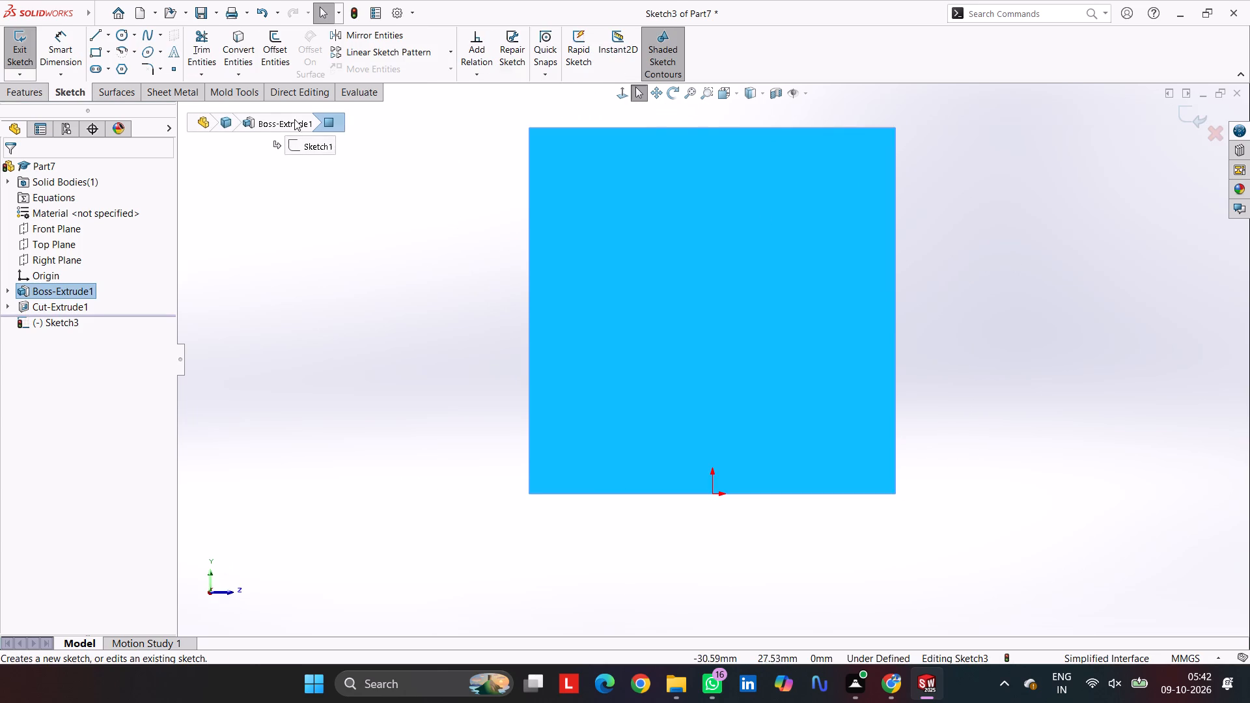
{"action": "left_click", "coordinate": [90, 29]}
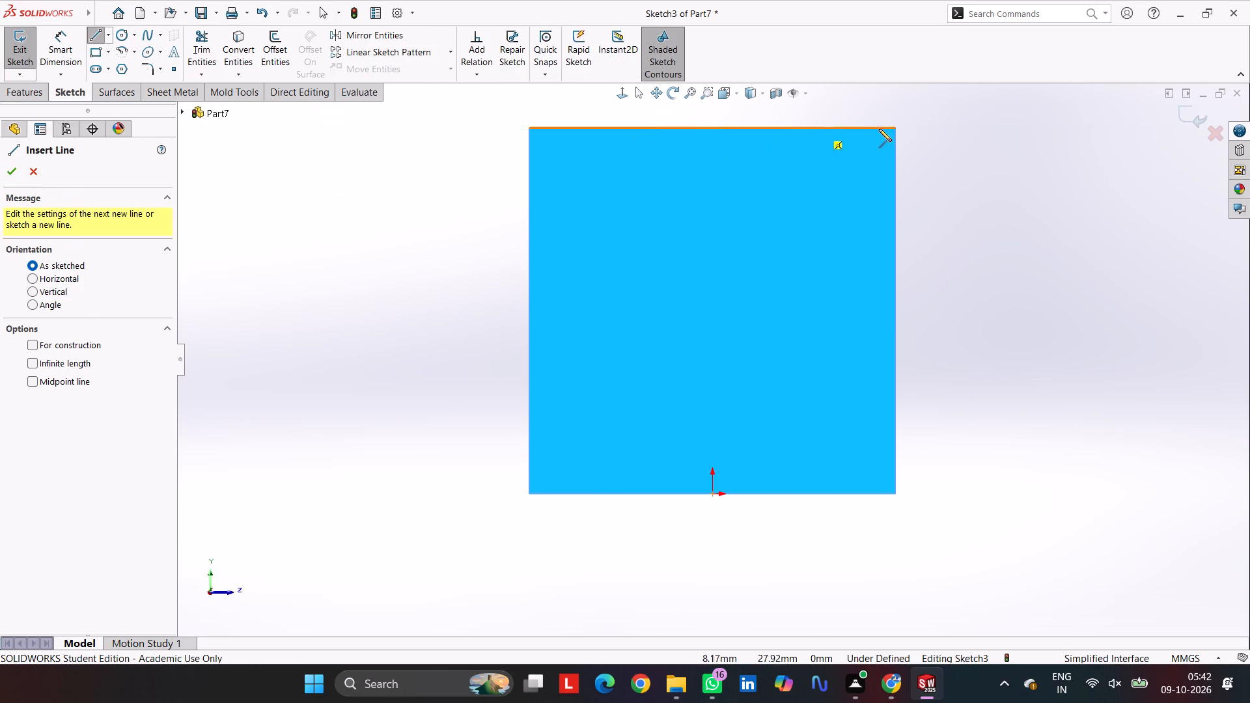
{"action": "left_click", "coordinate": [895, 129]}
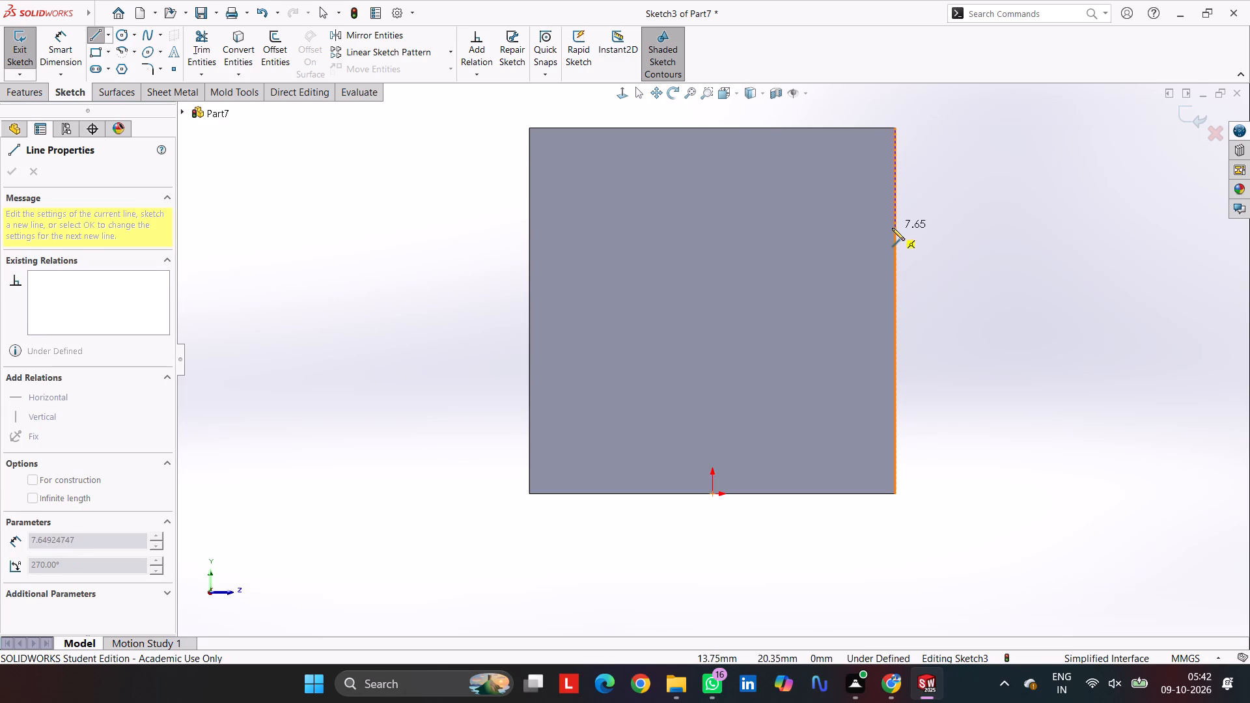
{"action": "left_click", "coordinate": [894, 247]}
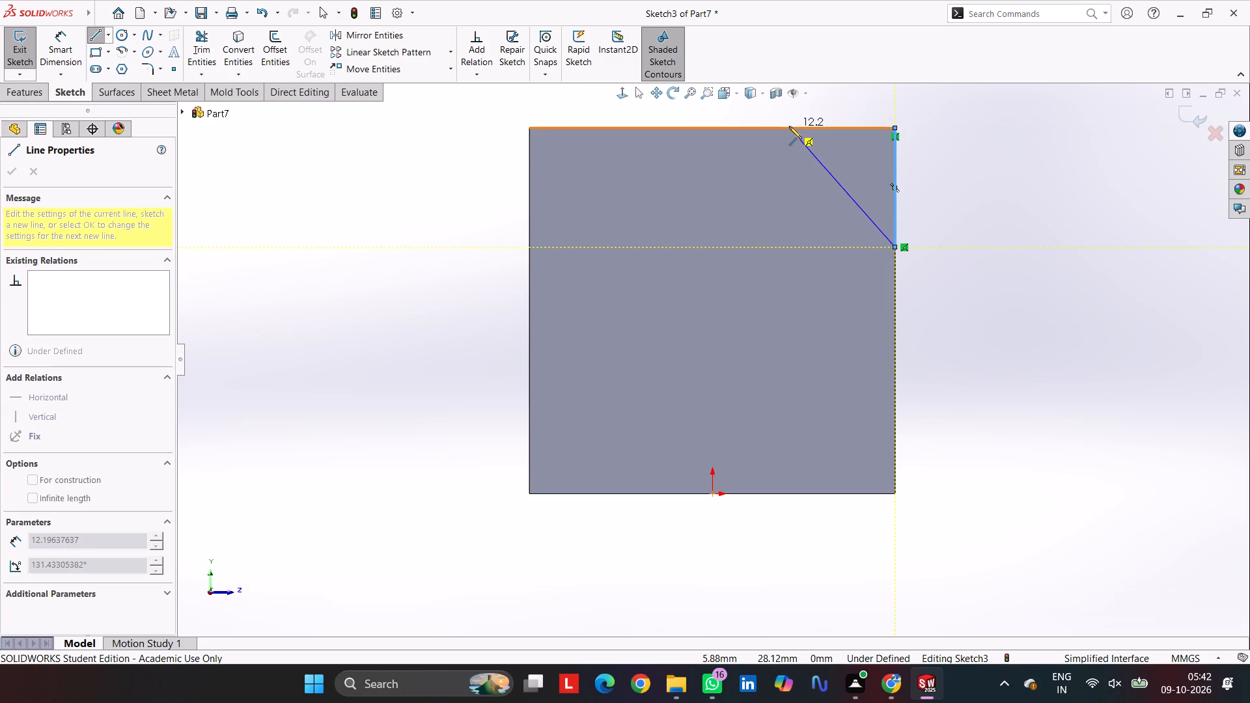
{"action": "left_click", "coordinate": [789, 126]}
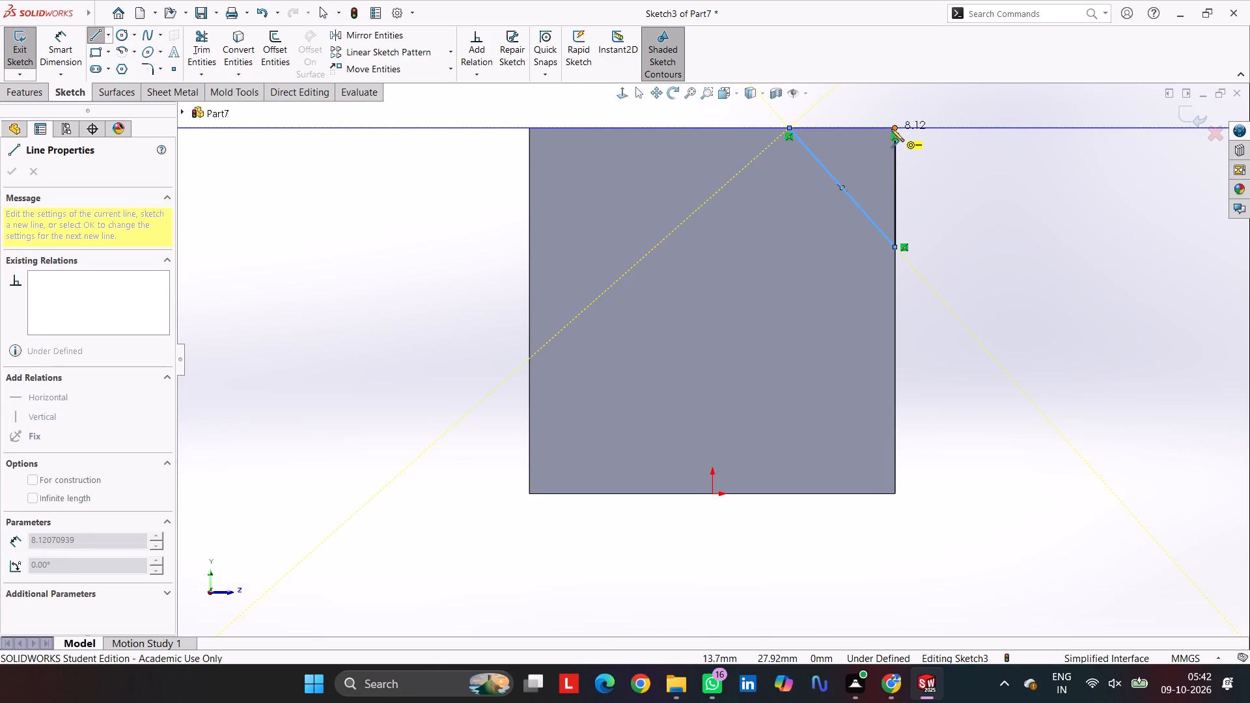
{"action": "left_click", "coordinate": [891, 129]}
Dimension the triangle's lower point 14 mm above the block's bottom front corner.
{"action": "left_click", "coordinate": [63, 46]}
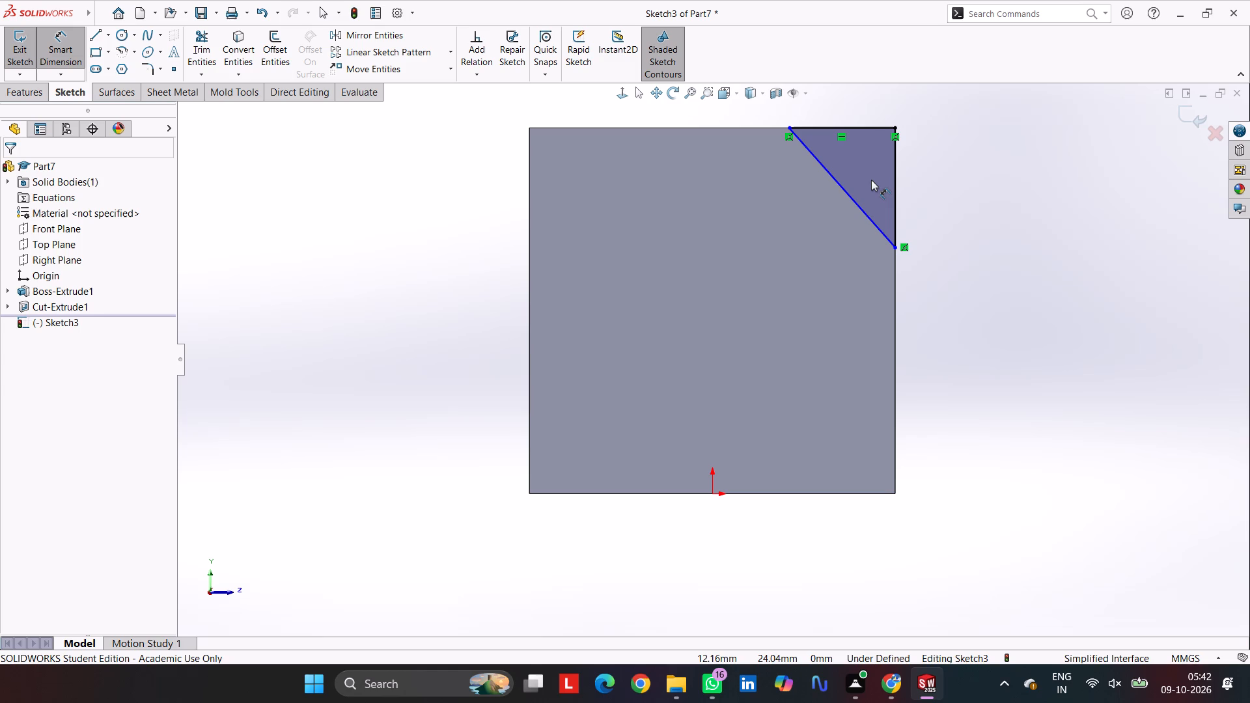
{"action": "left_click", "coordinate": [896, 247]}
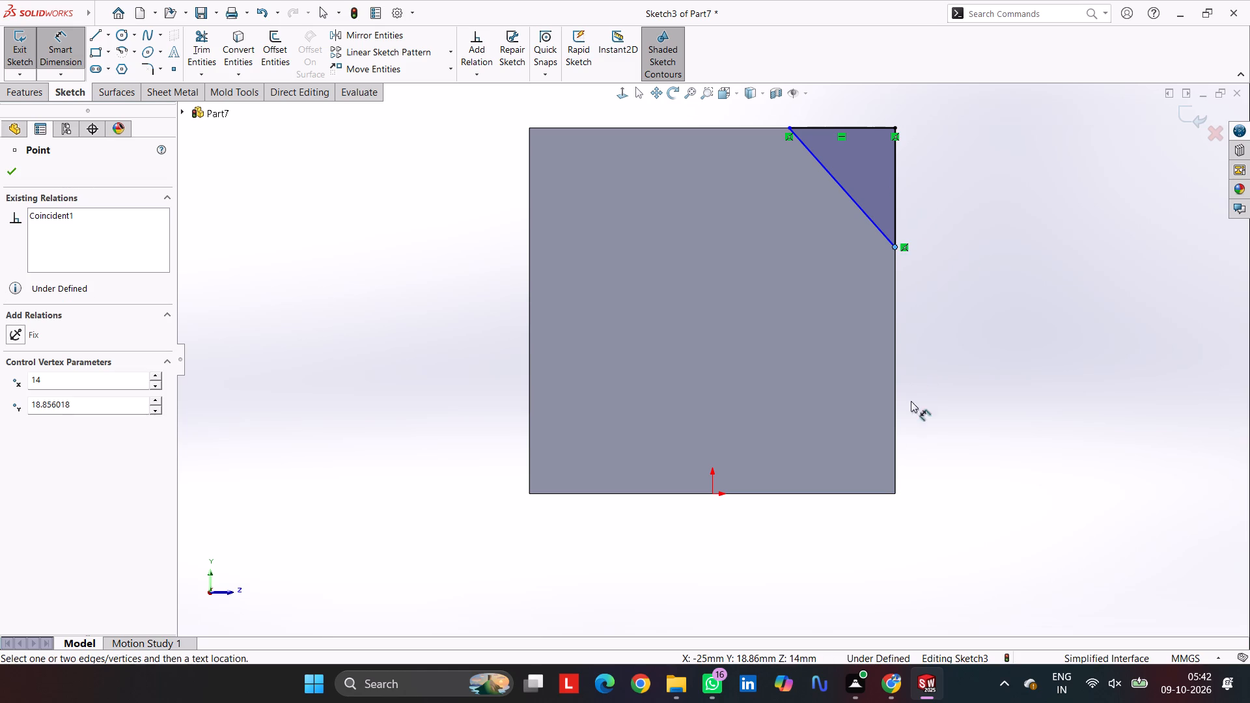
{"action": "left_click", "coordinate": [895, 493]}
{"action": "left_click", "coordinate": [979, 362]}
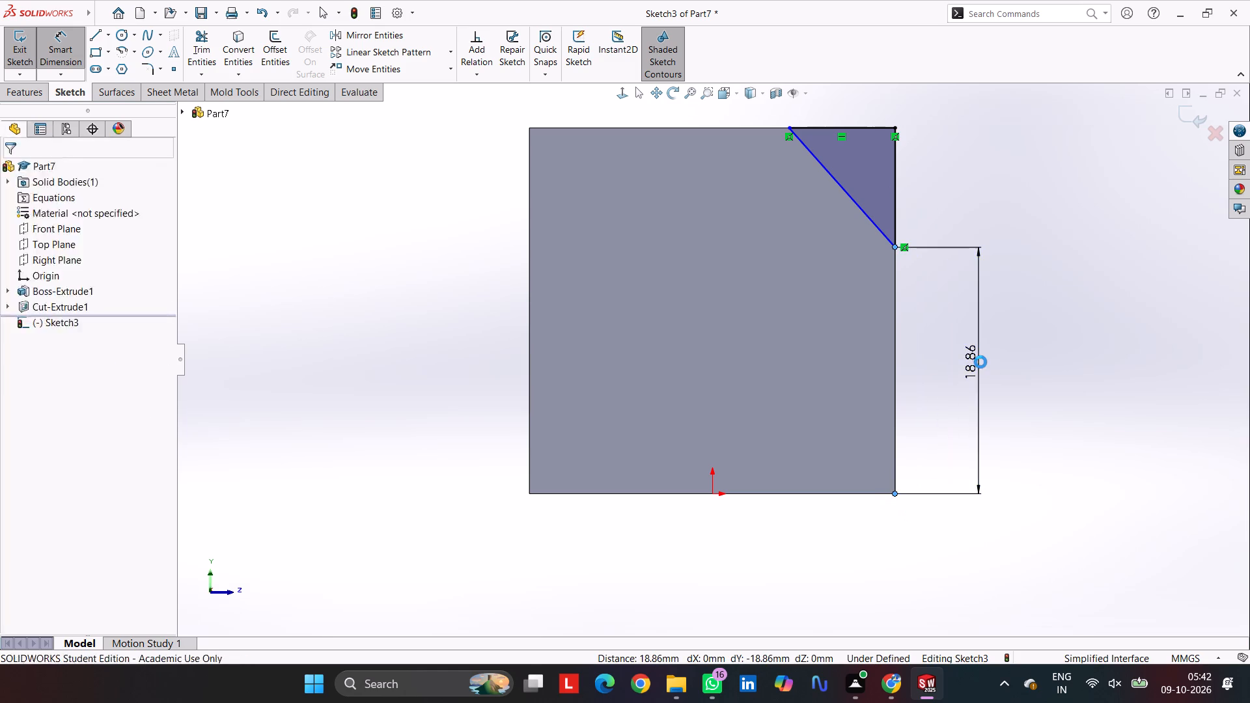
{"action": "type", "text": "14"}
{"action": "key", "text": "Return"}
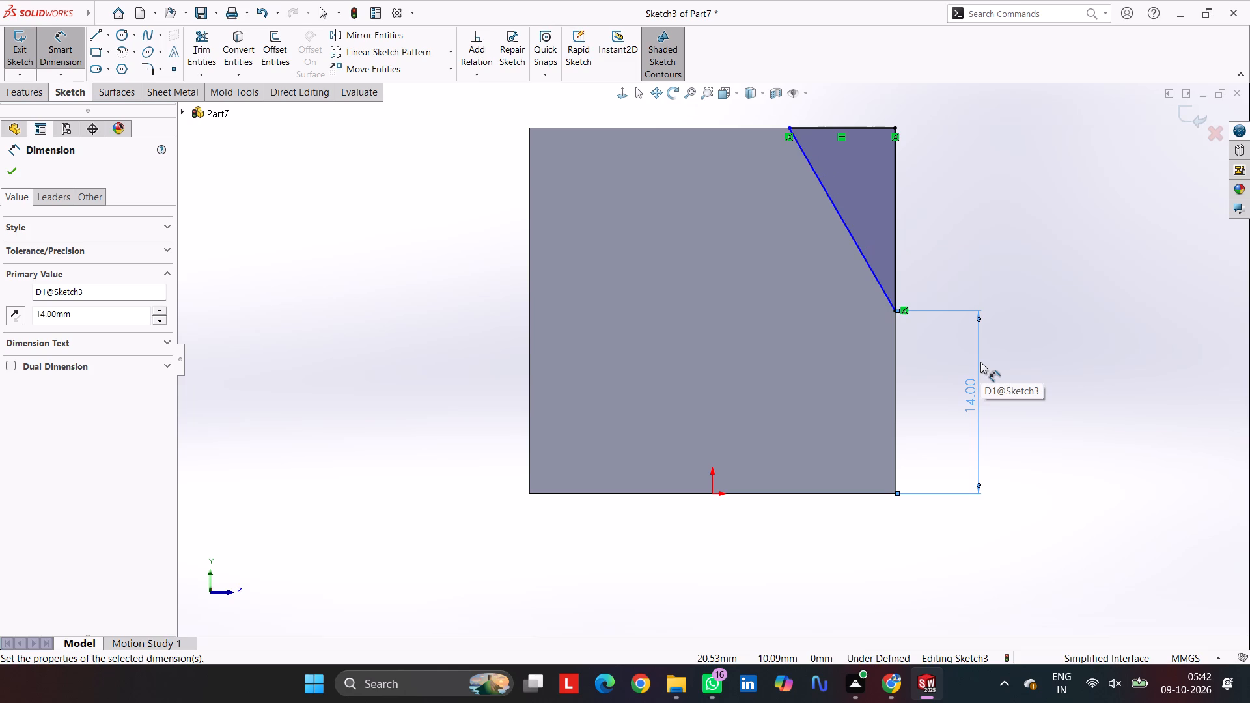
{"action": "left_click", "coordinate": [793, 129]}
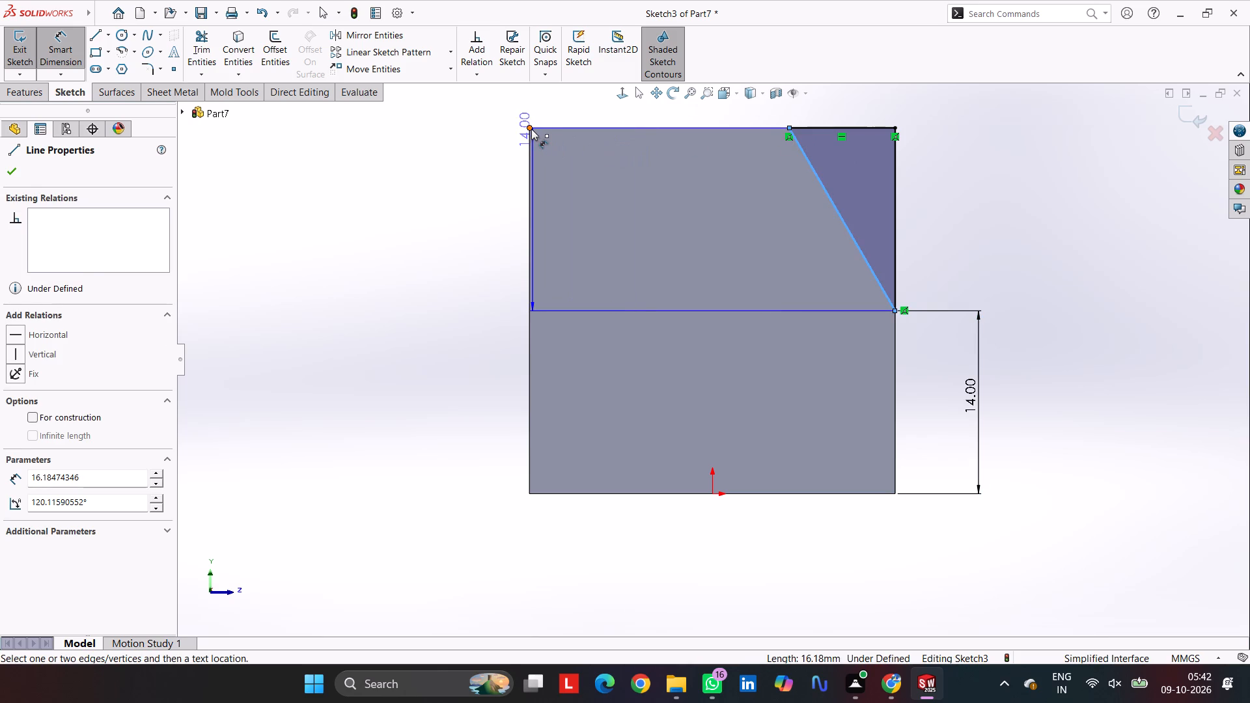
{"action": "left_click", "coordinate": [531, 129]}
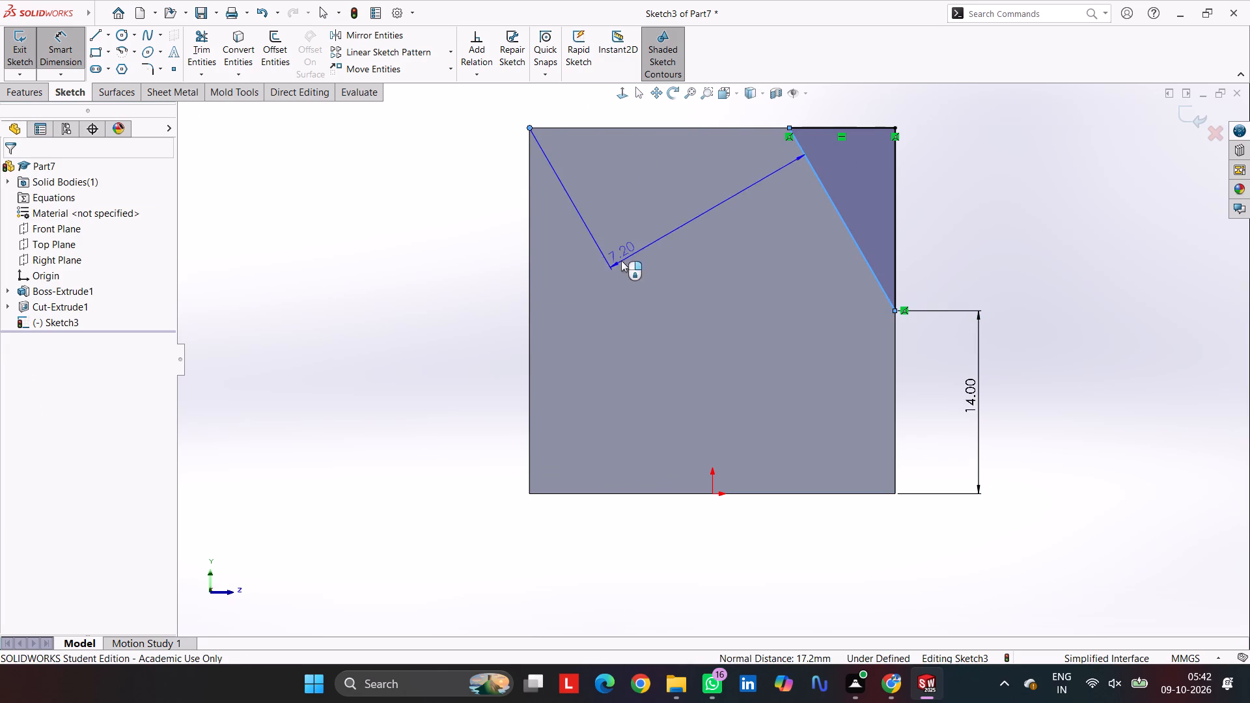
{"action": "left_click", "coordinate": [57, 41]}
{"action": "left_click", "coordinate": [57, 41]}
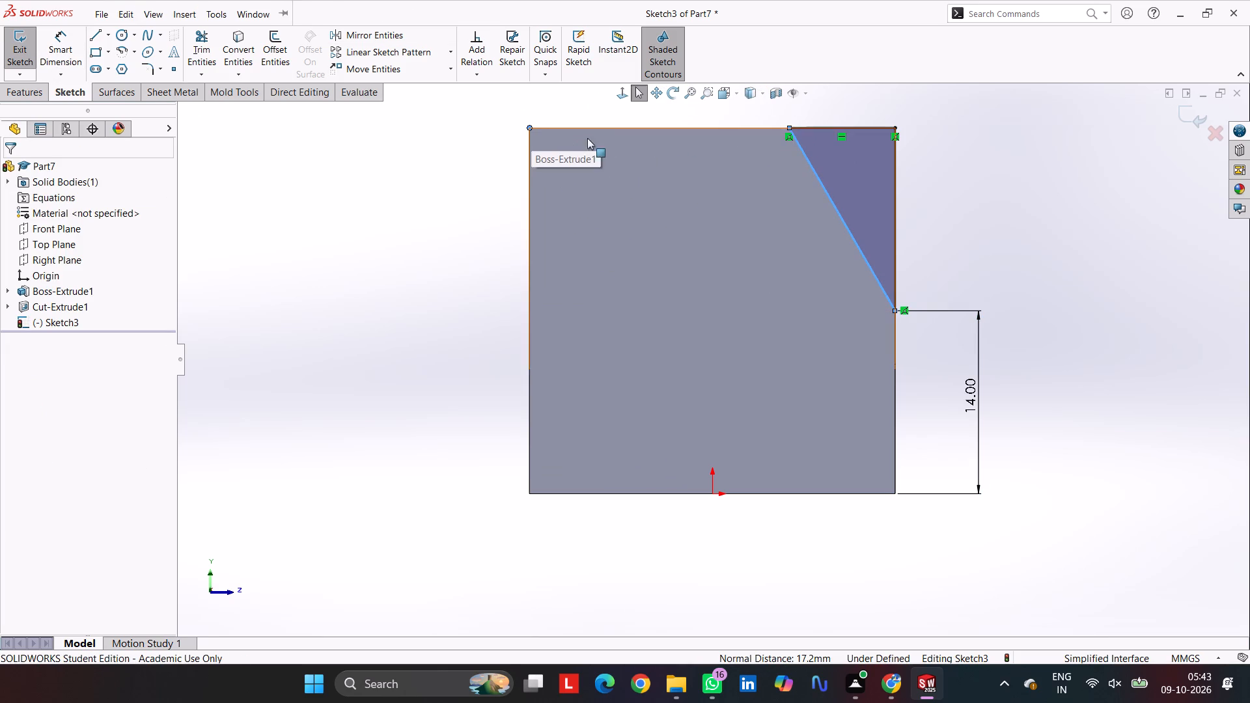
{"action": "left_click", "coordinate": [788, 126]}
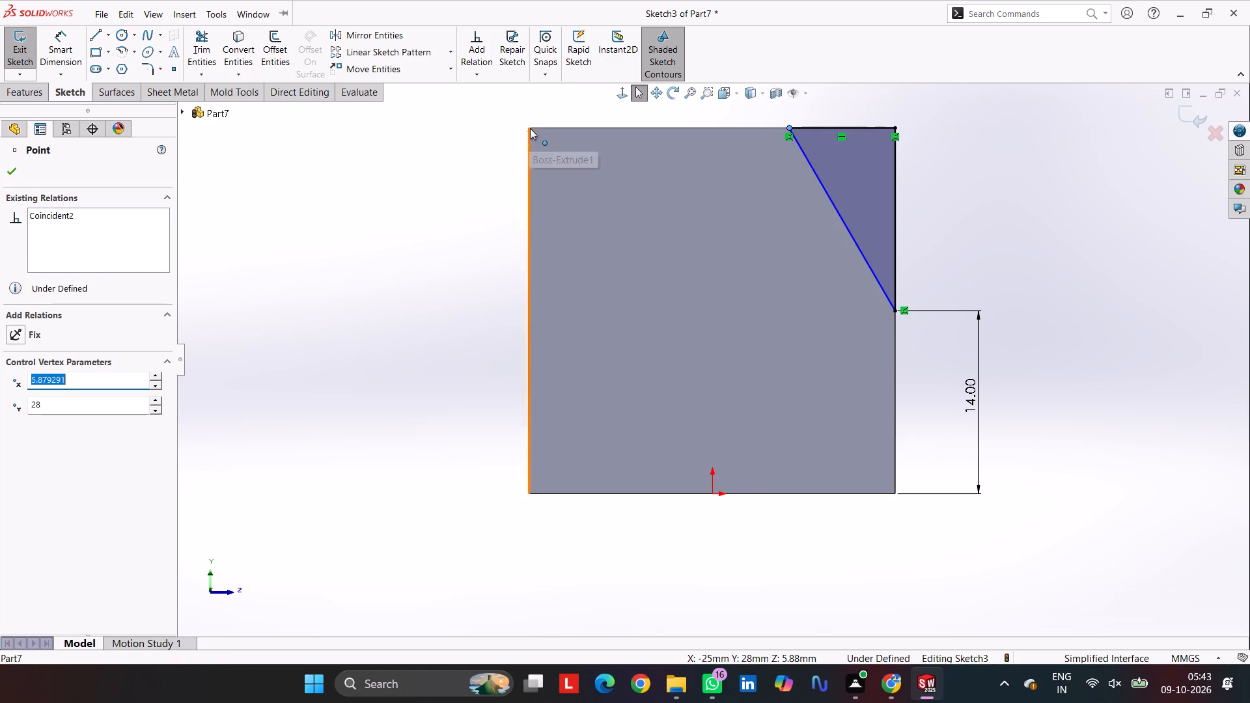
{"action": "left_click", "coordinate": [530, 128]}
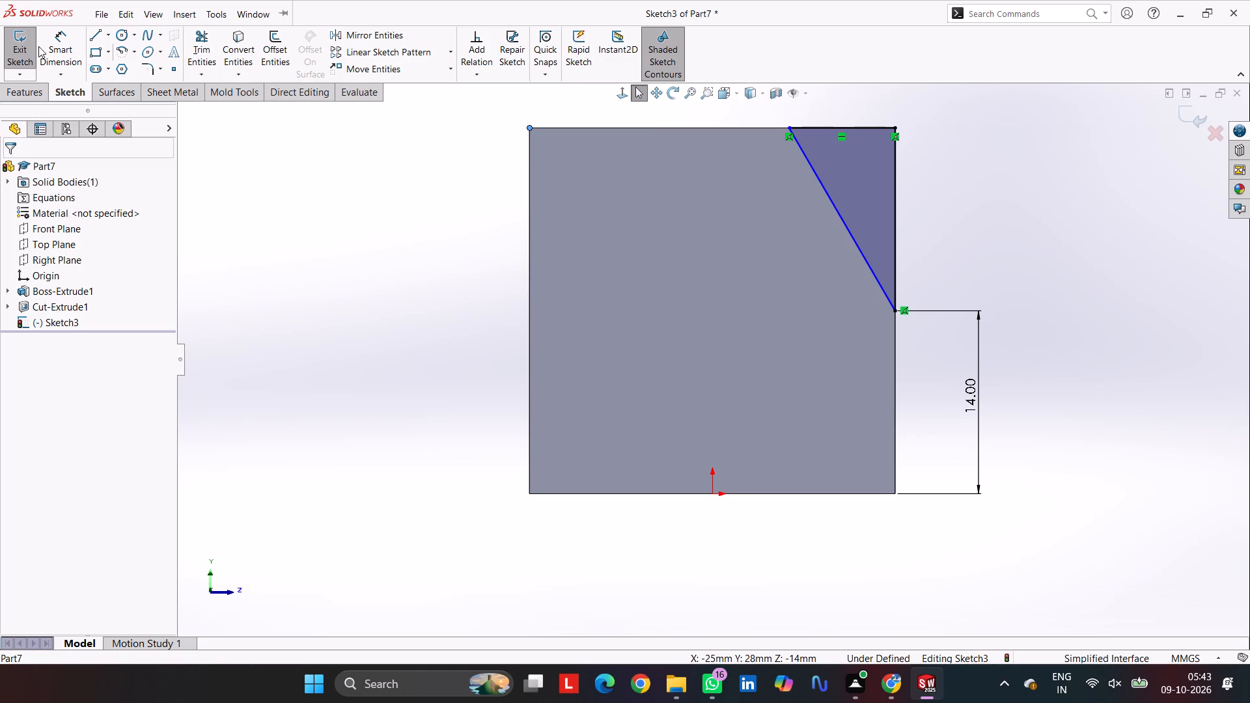
Dimension the triangle's top-edge point 14 mm from the face's upper rear corner.
{"action": "left_click", "coordinate": [54, 40]}
{"action": "left_click", "coordinate": [531, 128]}
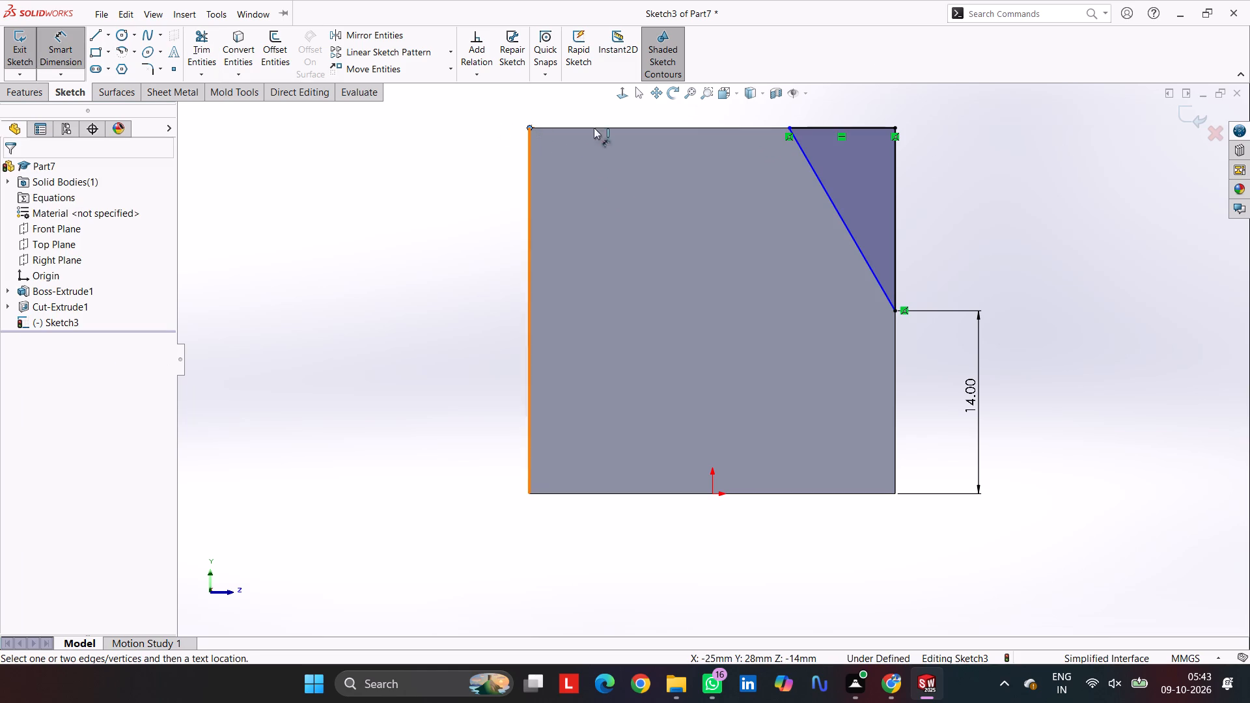
{"action": "left_click", "coordinate": [791, 130]}
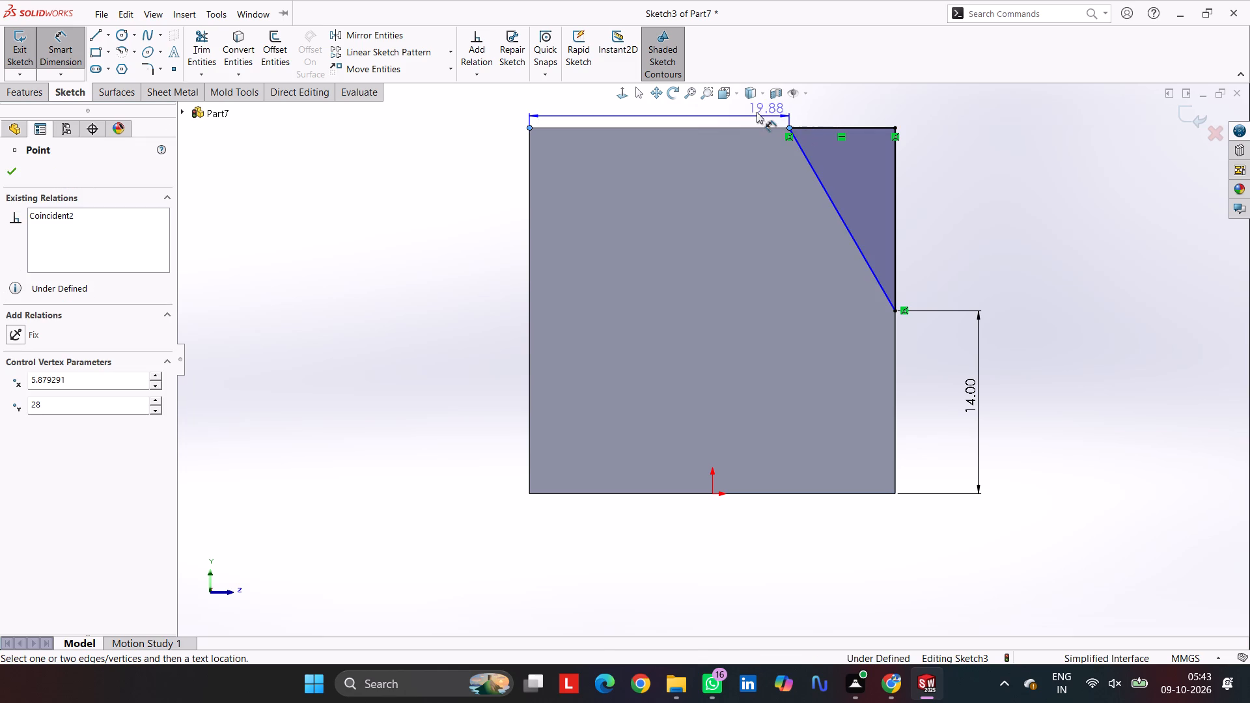
{"action": "left_click", "coordinate": [672, 122]}
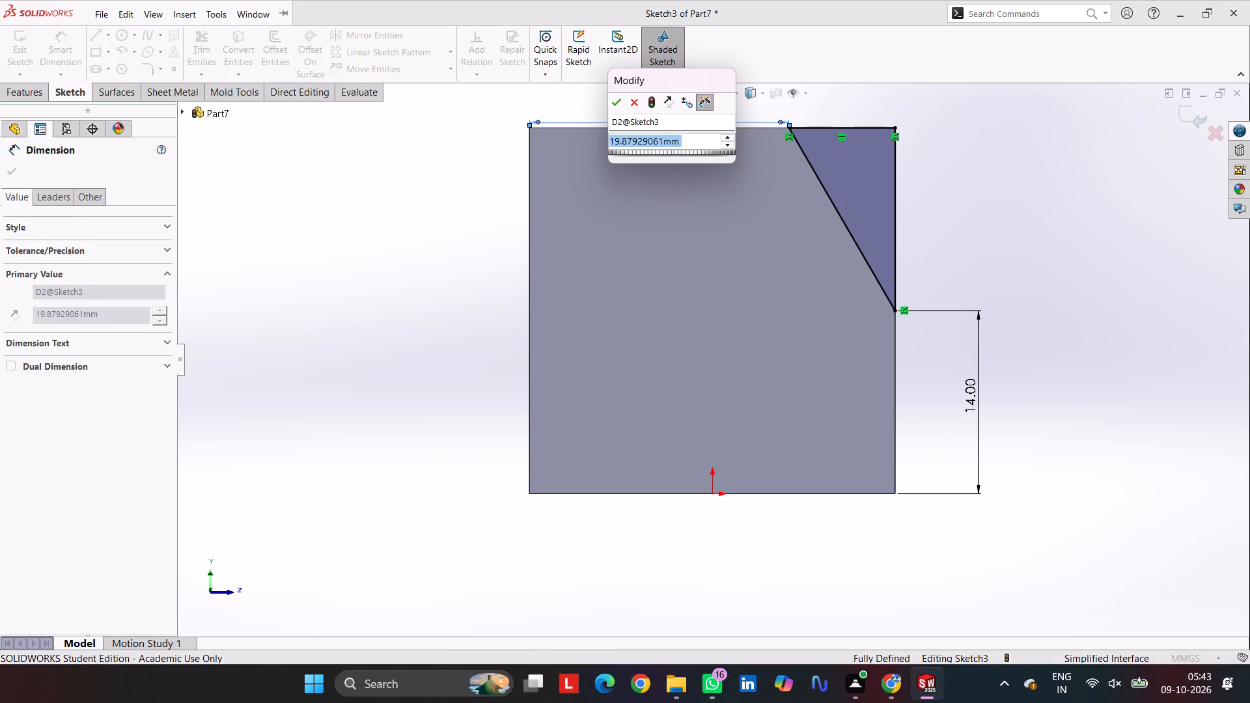
{"action": "type", "text": "14"}
{"action": "key", "text": "Return"}
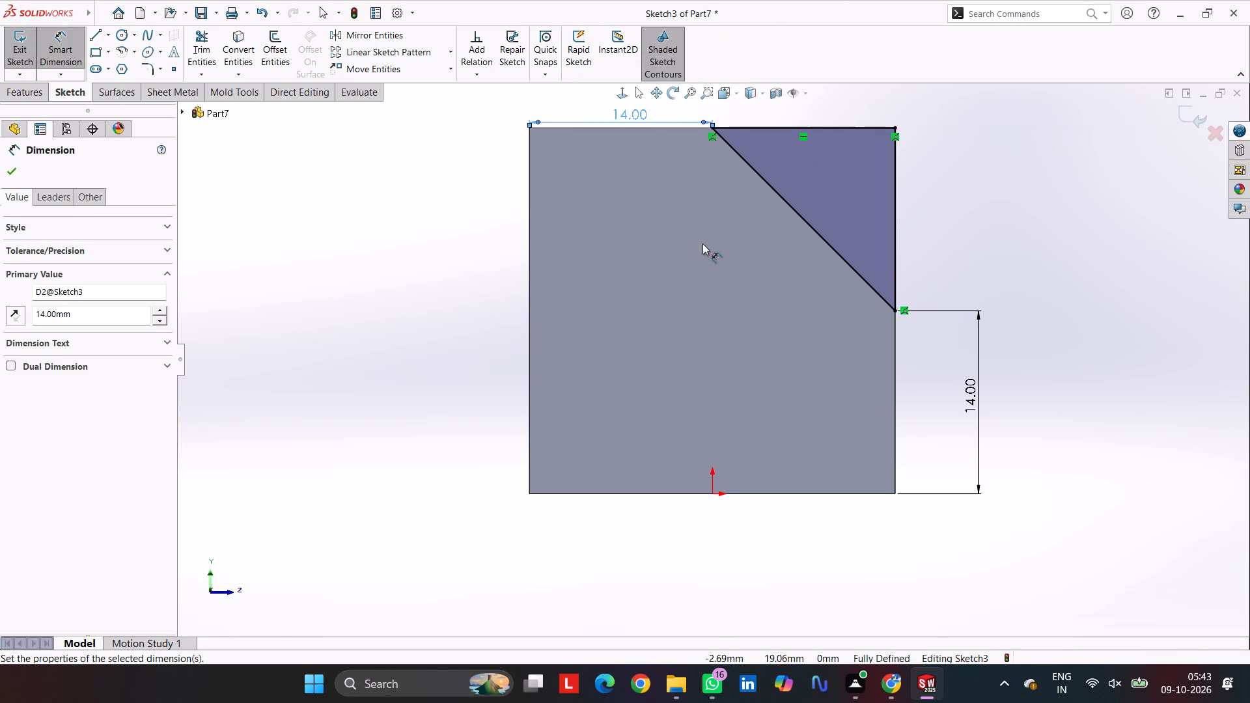
Cut-extrude the triangle into the block with a blind depth of 14 mm.
{"action": "left_click", "coordinate": [34, 98]}
{"action": "left_click", "coordinate": [18, 38]}
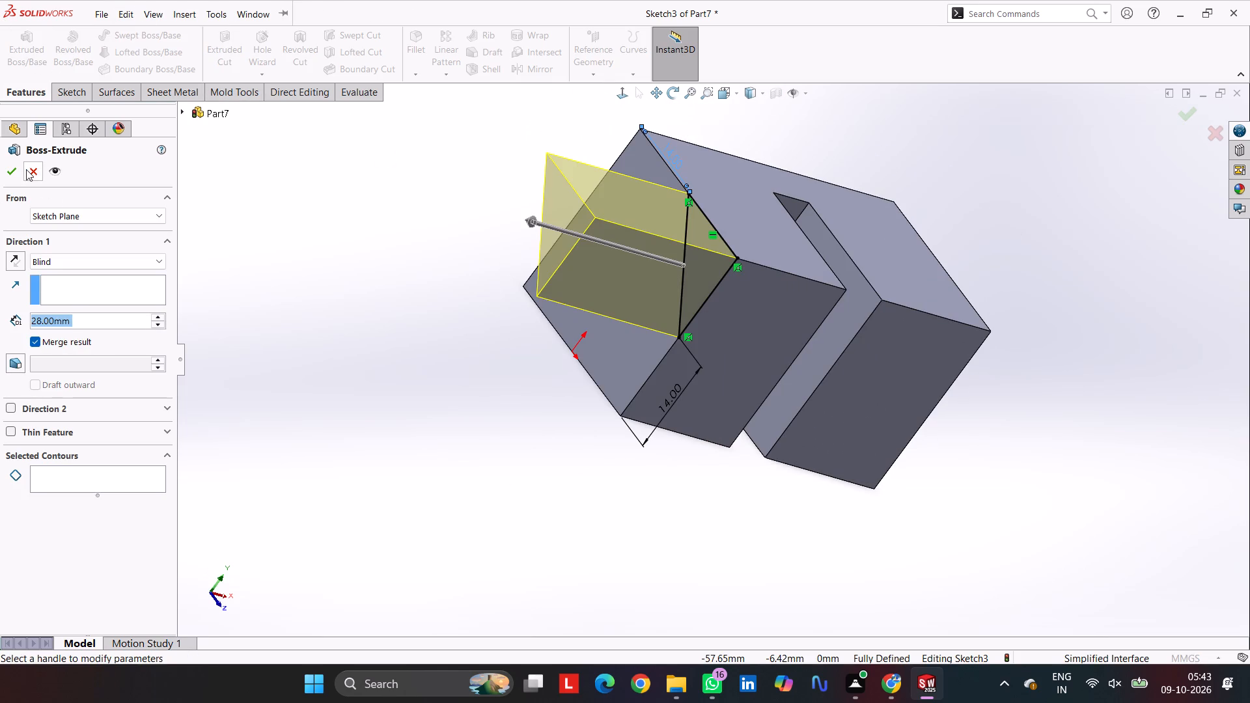
{"action": "left_click", "coordinate": [27, 169]}
{"action": "left_click", "coordinate": [218, 46]}
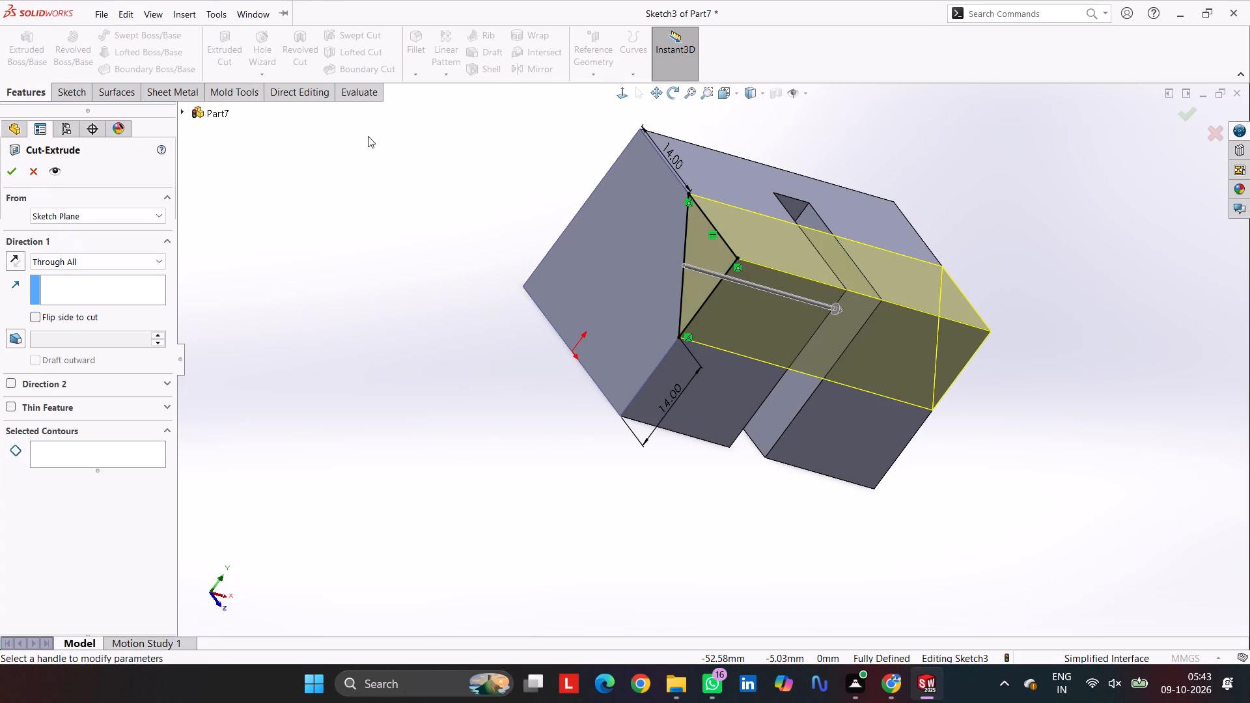
{"action": "left_click", "coordinate": [62, 258]}
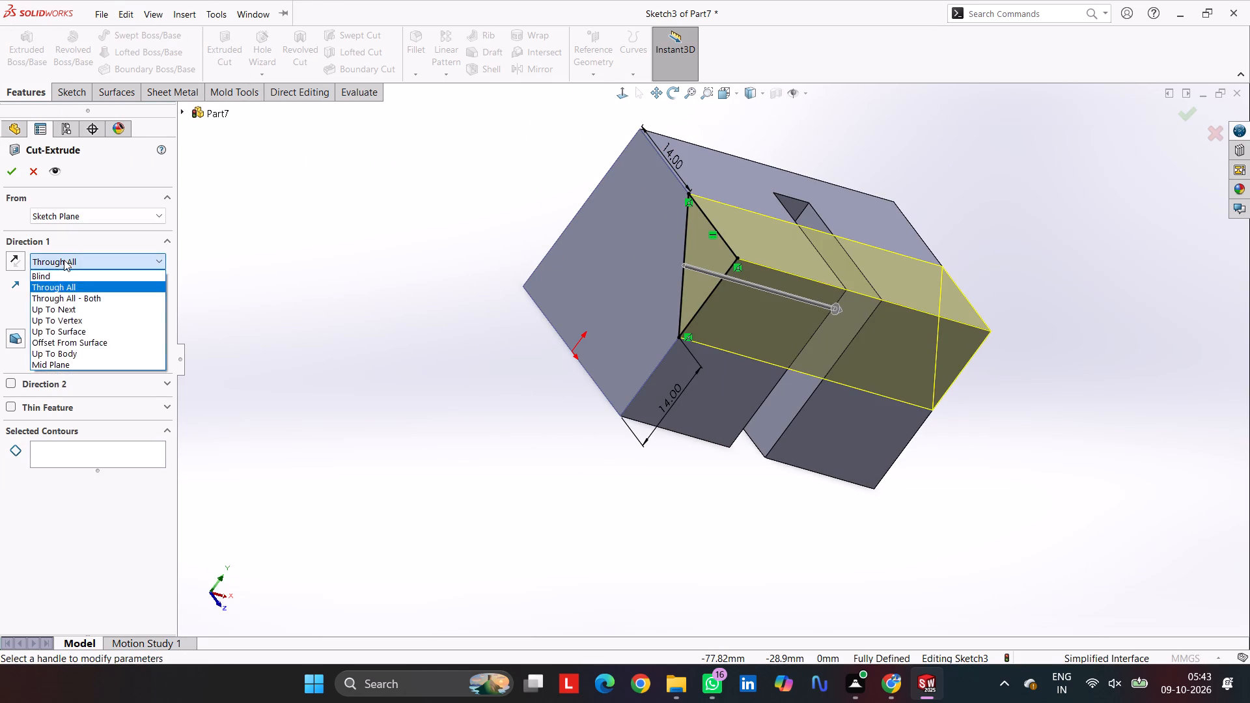
{"action": "left_click", "coordinate": [66, 277]}
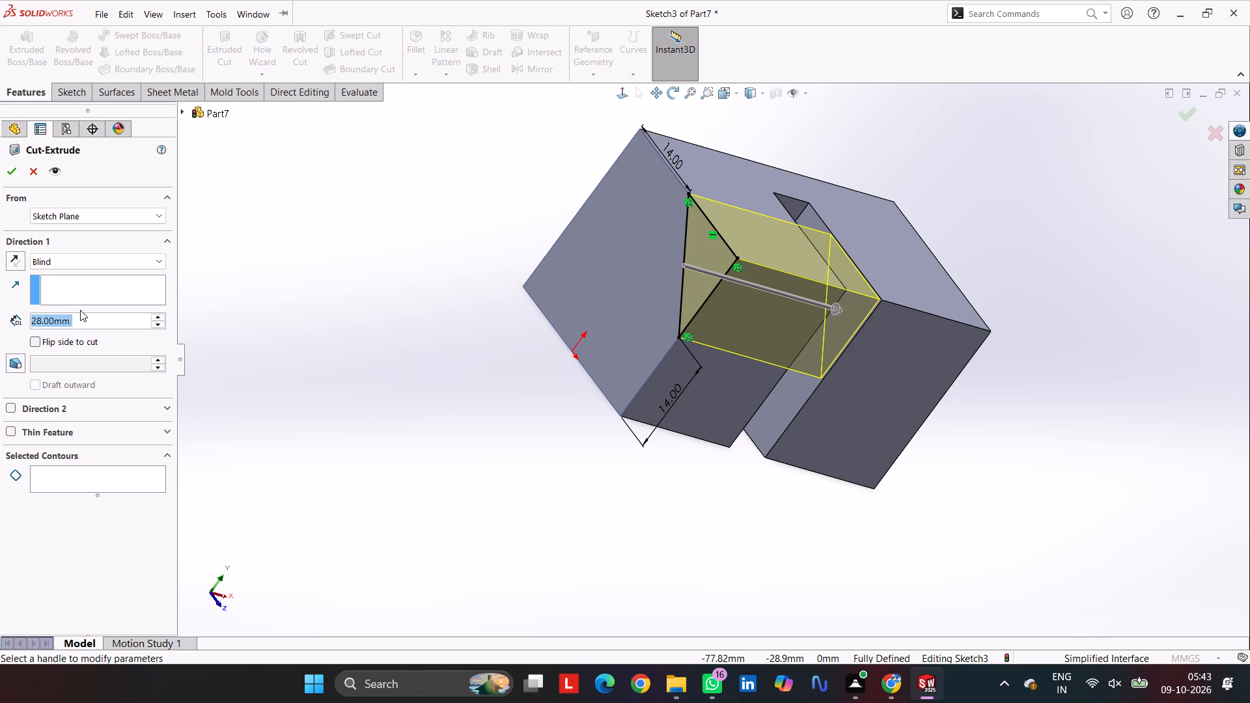
{"action": "type", "text": "14"}
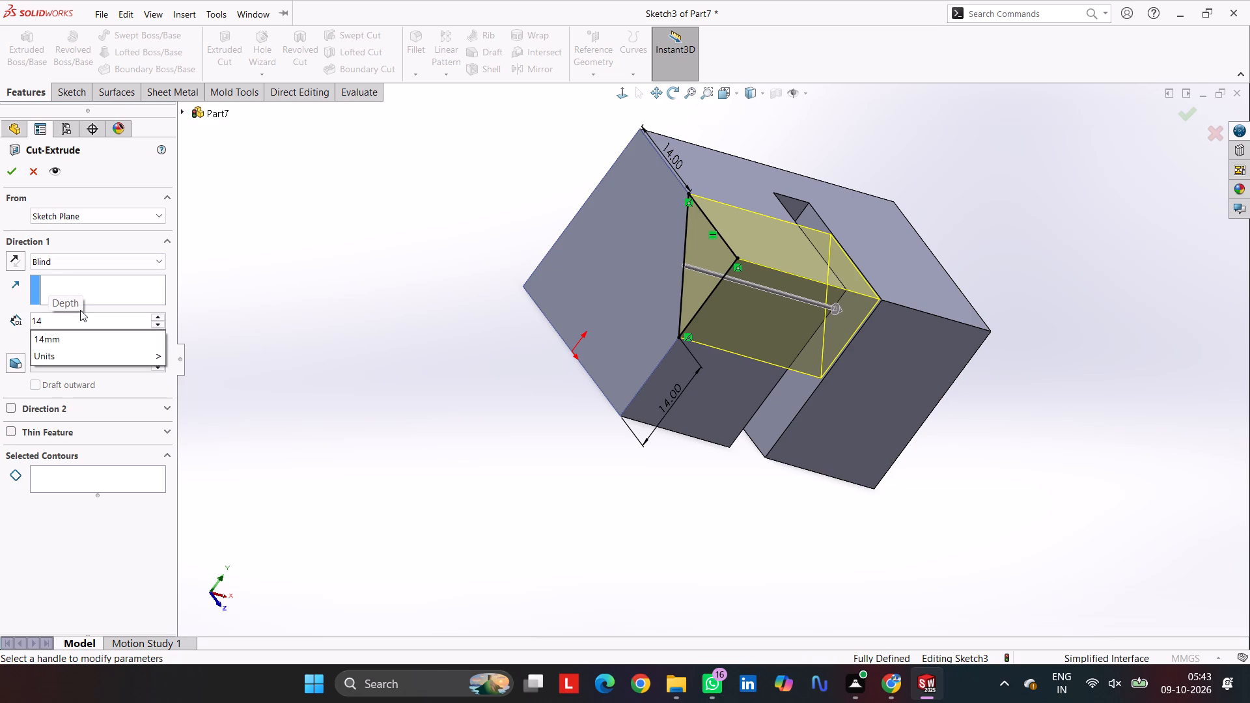
{"action": "key", "text": "Return"}
{"action": "key", "text": "Return"}
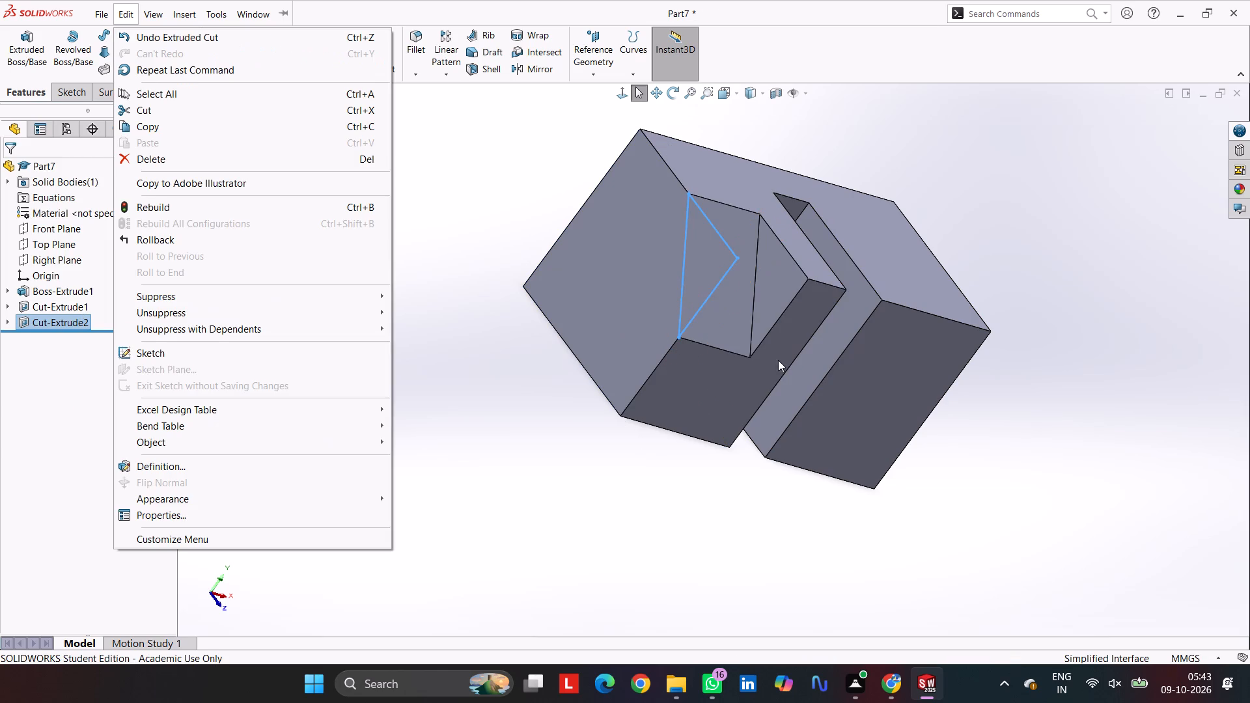
{"action": "left_click", "coordinate": [1018, 217]}
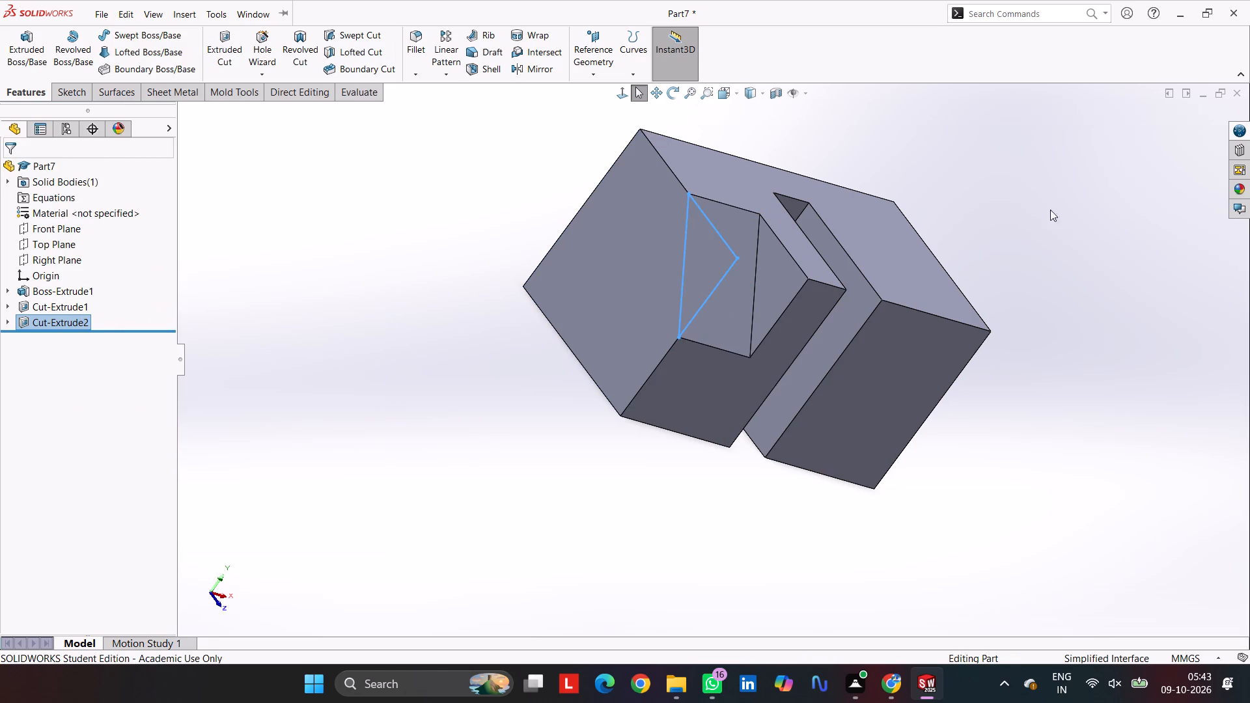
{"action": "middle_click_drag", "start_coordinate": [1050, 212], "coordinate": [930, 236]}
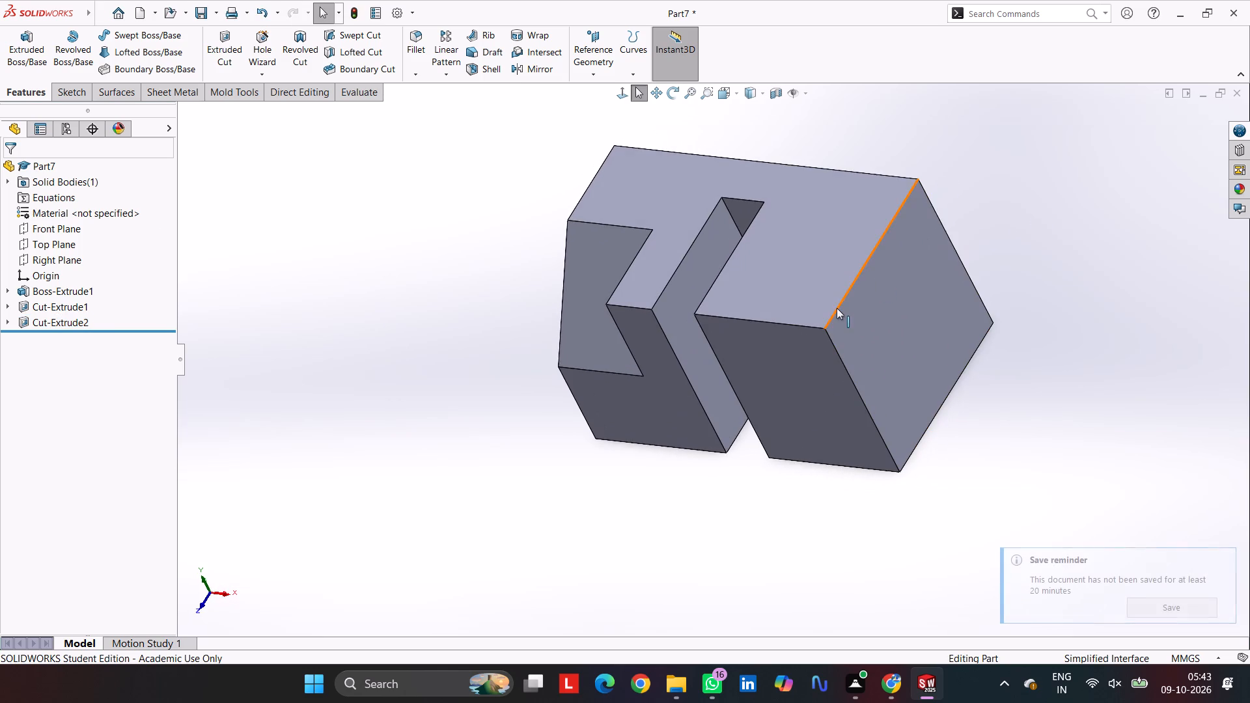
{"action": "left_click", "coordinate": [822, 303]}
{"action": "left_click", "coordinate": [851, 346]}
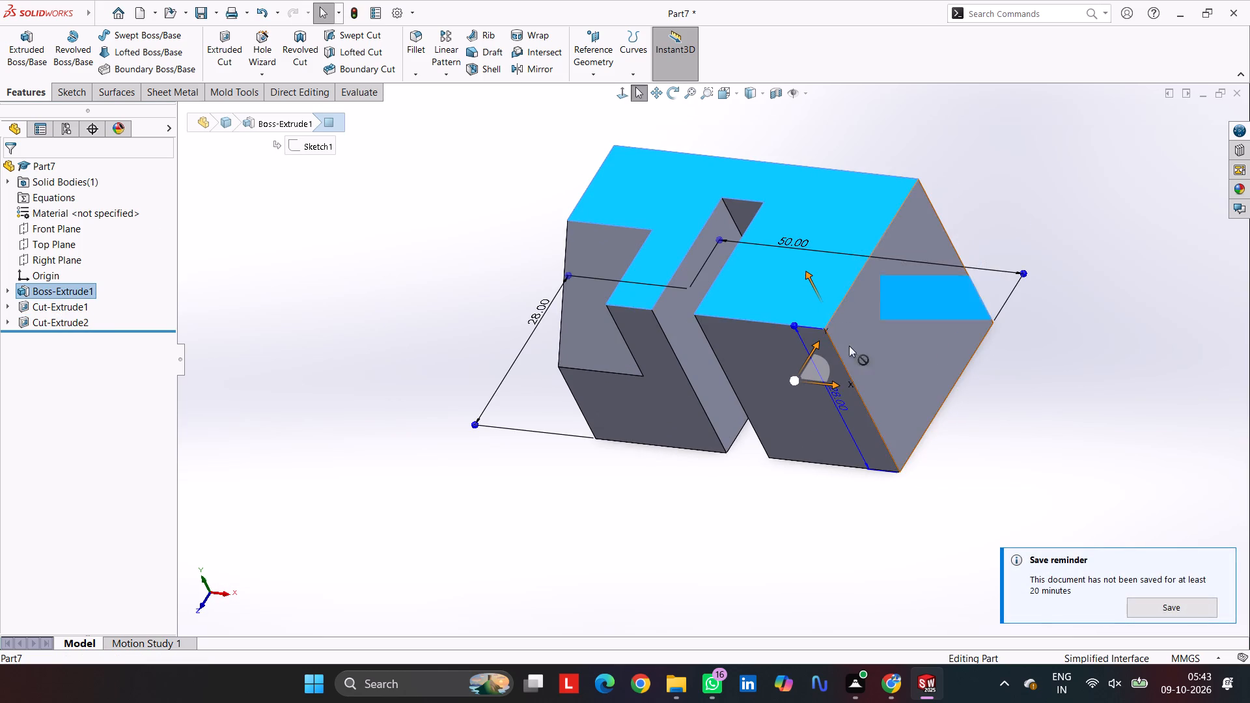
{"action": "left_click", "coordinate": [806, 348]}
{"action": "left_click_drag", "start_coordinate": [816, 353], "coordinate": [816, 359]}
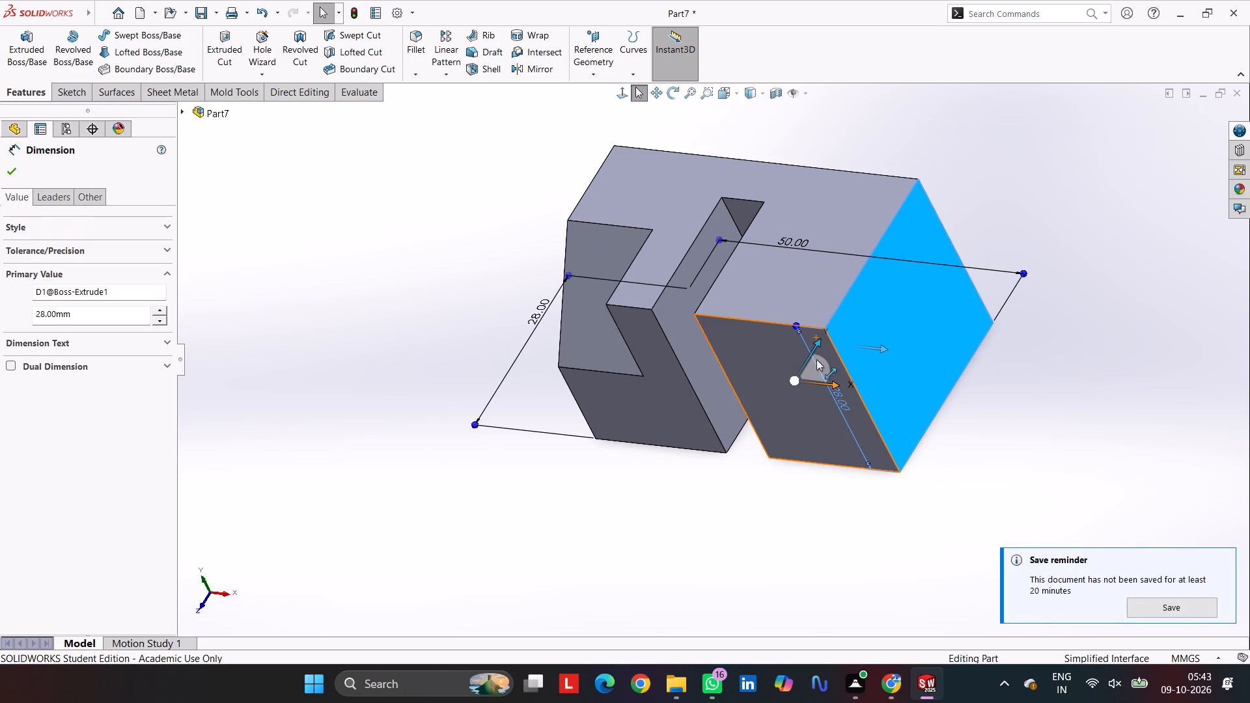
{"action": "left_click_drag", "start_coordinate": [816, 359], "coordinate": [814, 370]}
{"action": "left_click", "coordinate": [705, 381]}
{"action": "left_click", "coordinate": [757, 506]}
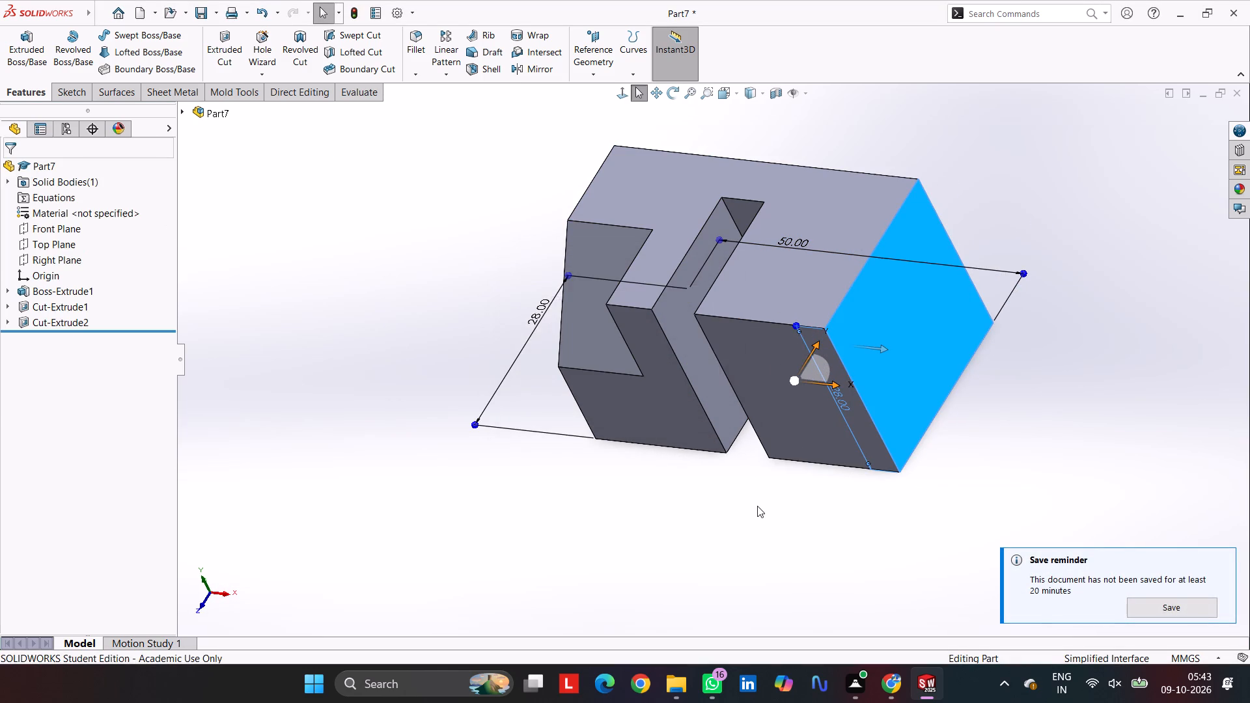
On the block's right end face, sketch a closed line triangle at the upper front corner, about 12 mm wide and 11 mm high.
{"action": "left_click", "coordinate": [853, 327]}
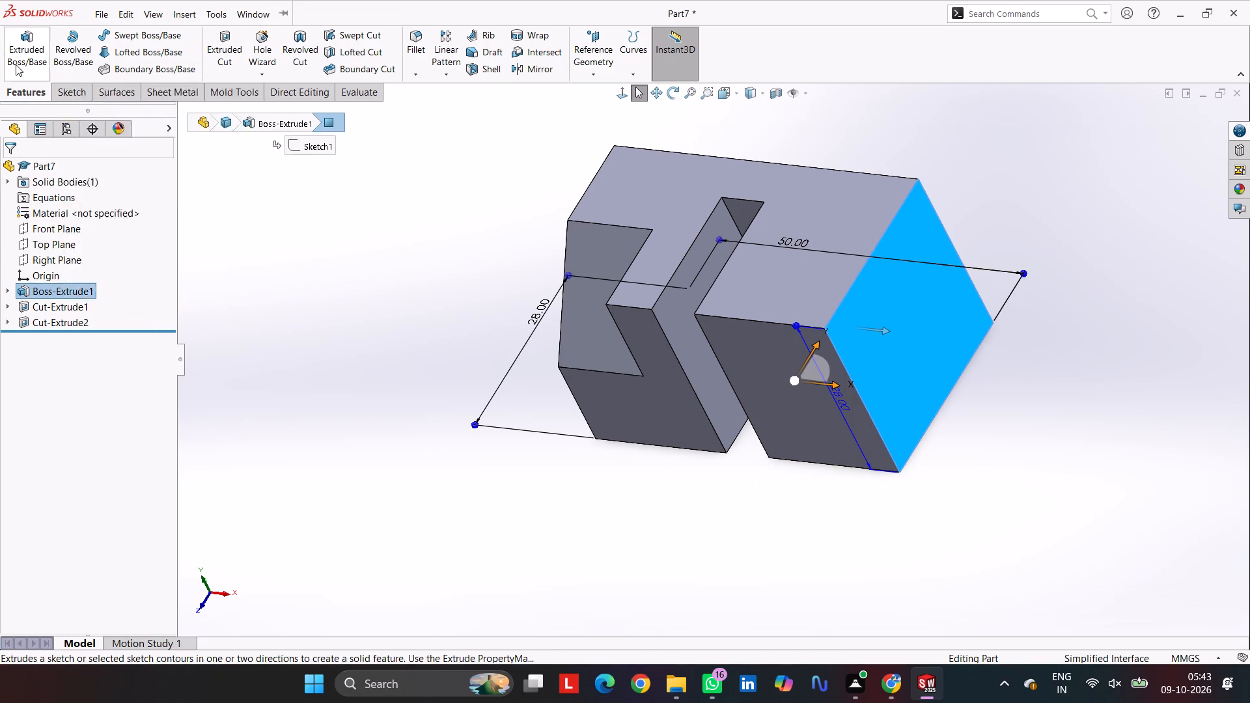
{"action": "left_click", "coordinate": [66, 99]}
{"action": "left_click", "coordinate": [0, 35]}
{"action": "left_click", "coordinate": [37, 38]}
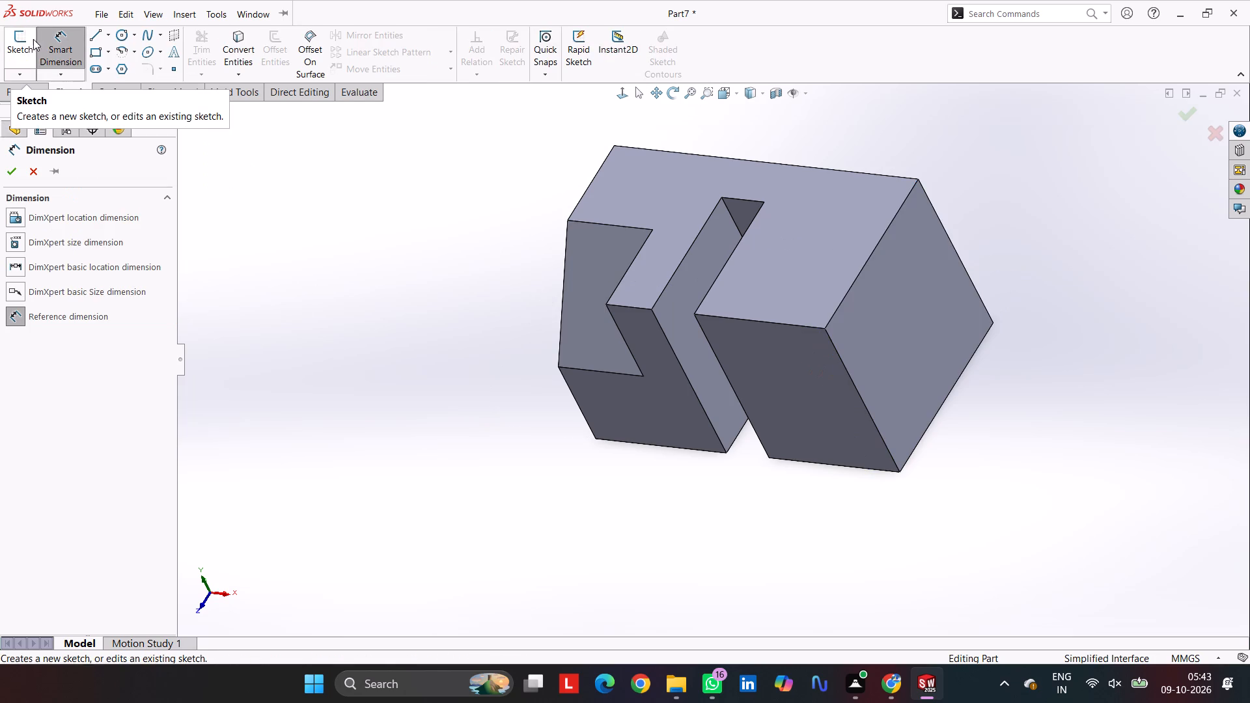
{"action": "left_click", "coordinate": [20, 40]}
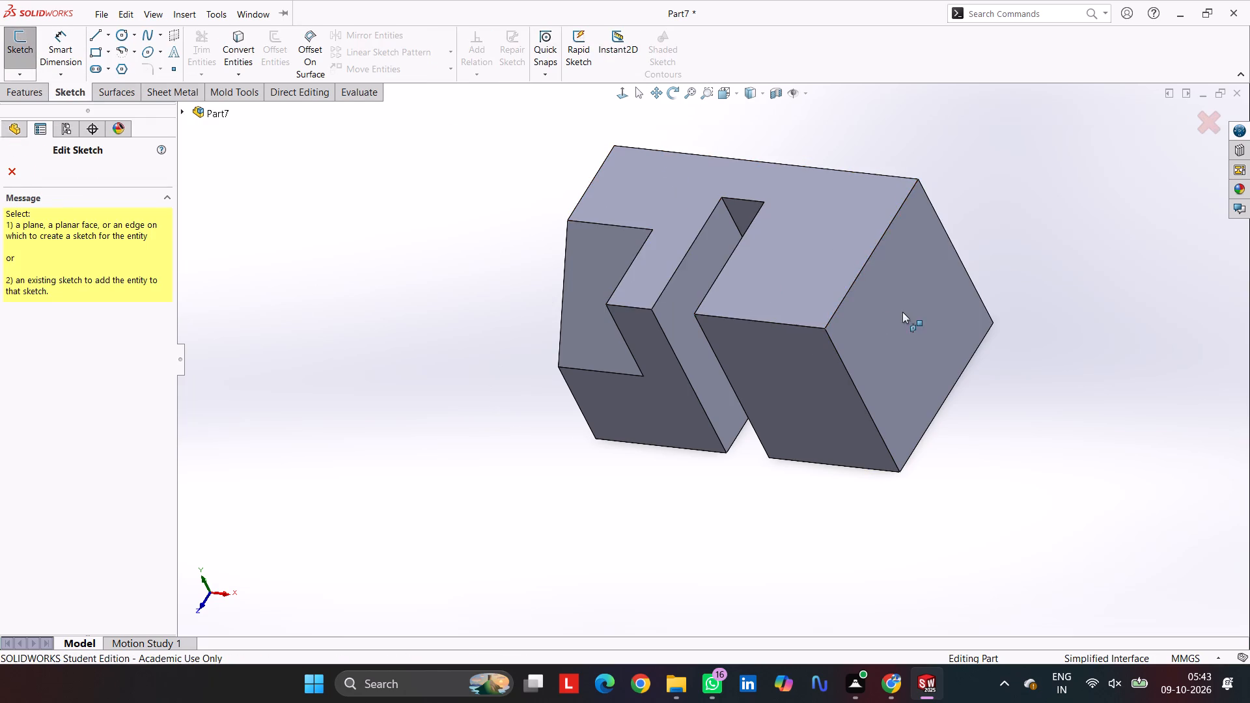
{"action": "left_click", "coordinate": [902, 312]}
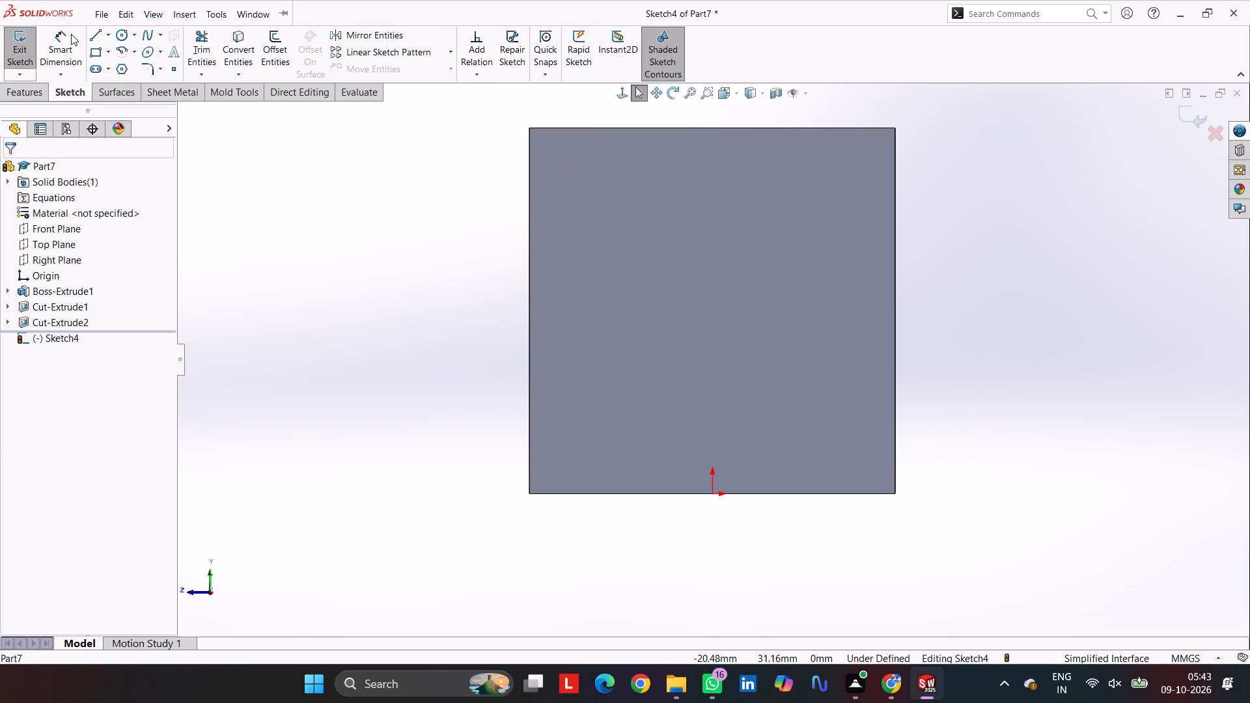
{"action": "left_click", "coordinate": [96, 33]}
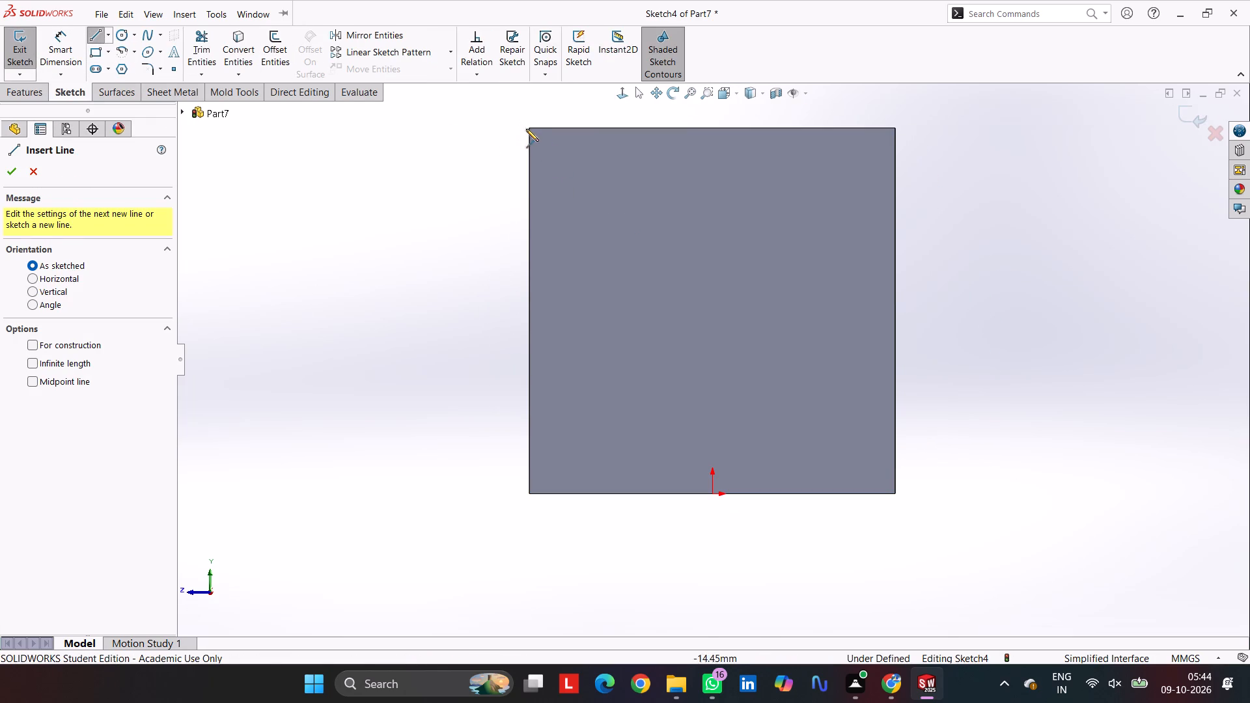
{"action": "left_click", "coordinate": [529, 129]}
{"action": "left_click", "coordinate": [530, 275]}
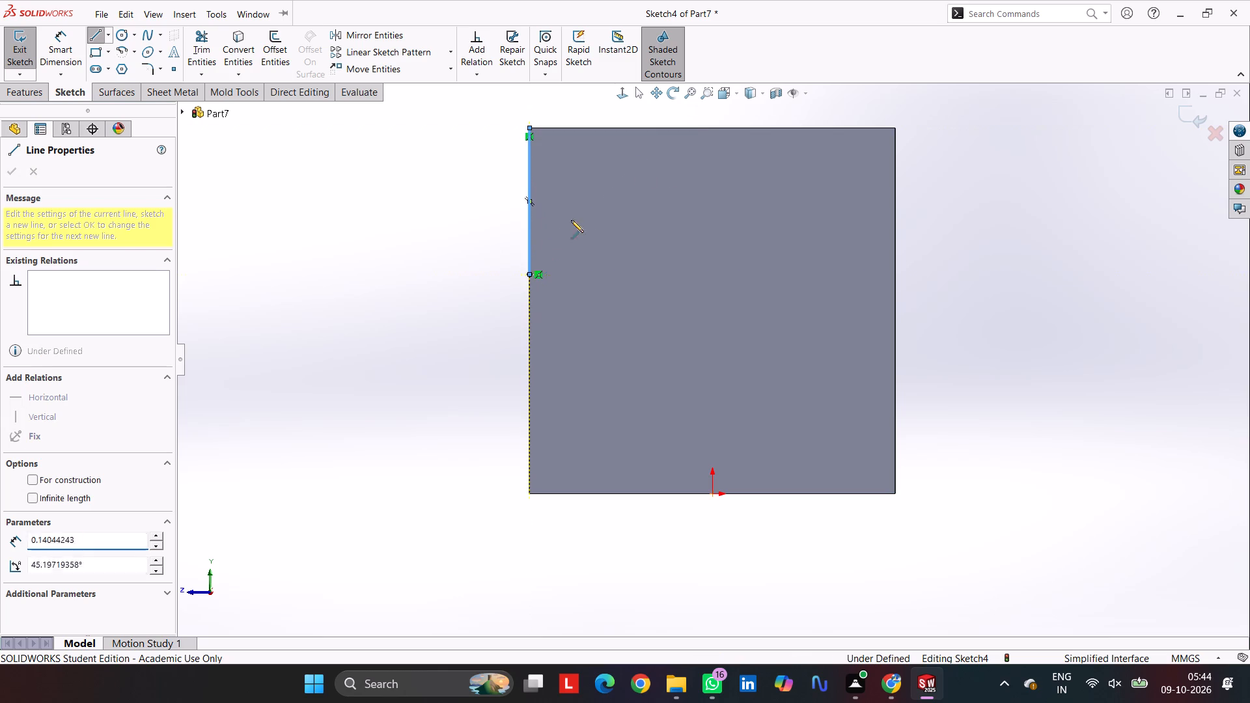
{"action": "left_click", "coordinate": [686, 130]}
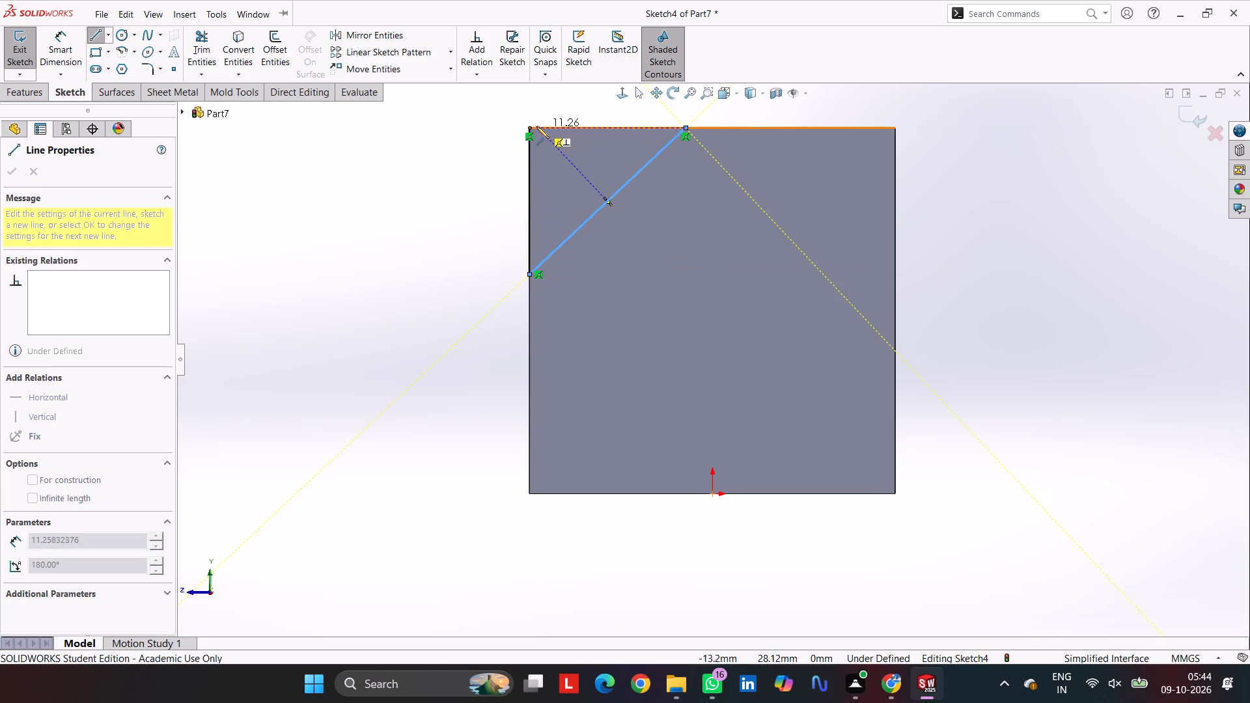
{"action": "left_click", "coordinate": [529, 127]}
Dimension the triangle's top-edge point 14 mm from the face's upper rear corner.
{"action": "left_click", "coordinate": [66, 40]}
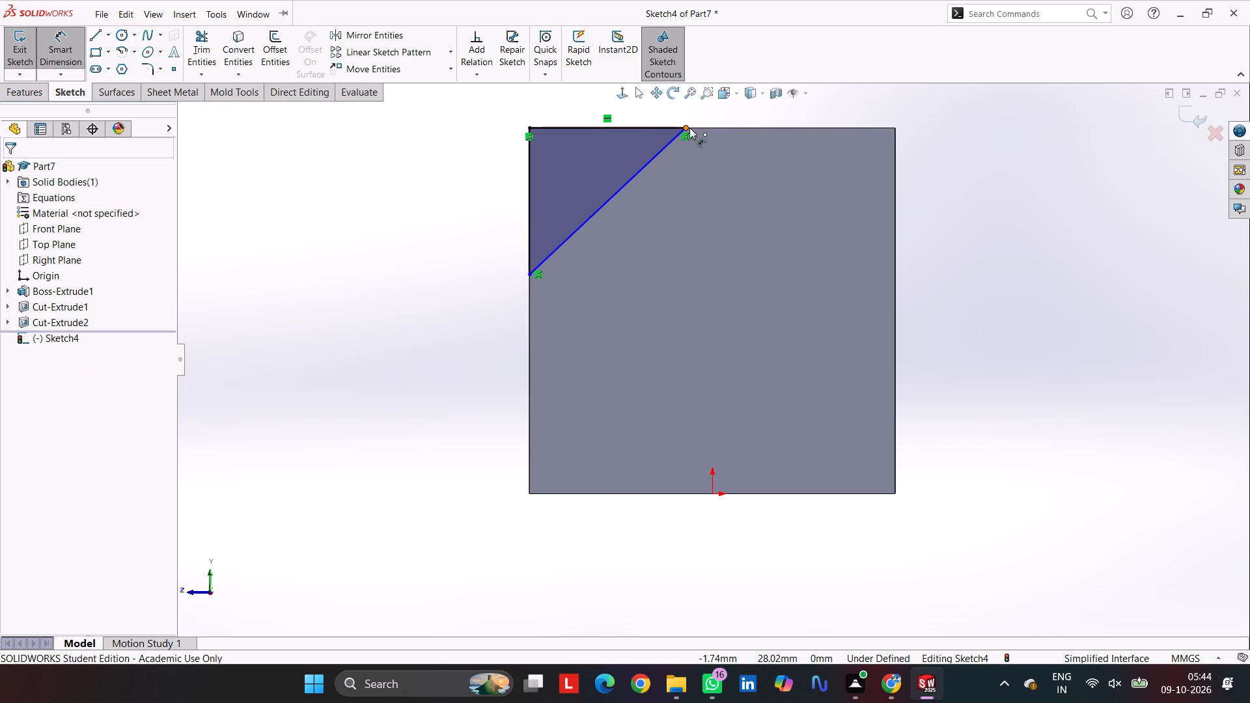
{"action": "left_click", "coordinate": [689, 128]}
{"action": "left_click", "coordinate": [893, 129]}
{"action": "left_click", "coordinate": [815, 217]}
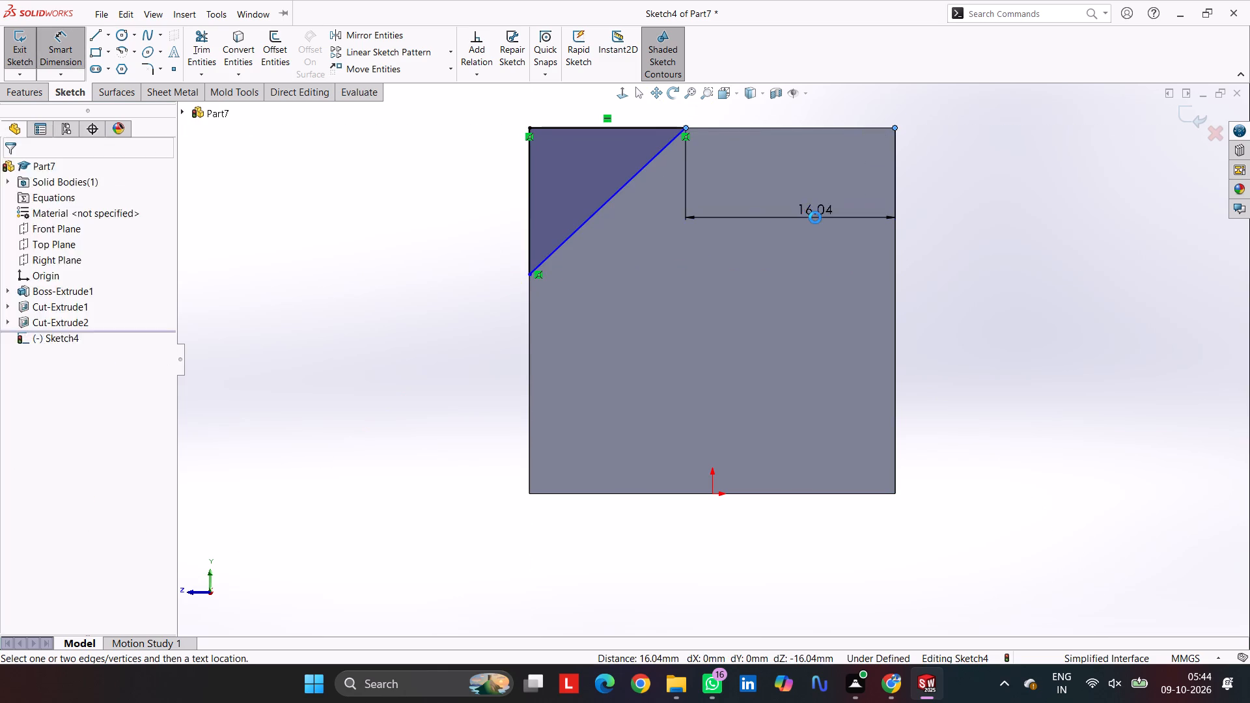
{"action": "type", "text": "14"}
{"action": "key", "text": "Return"}
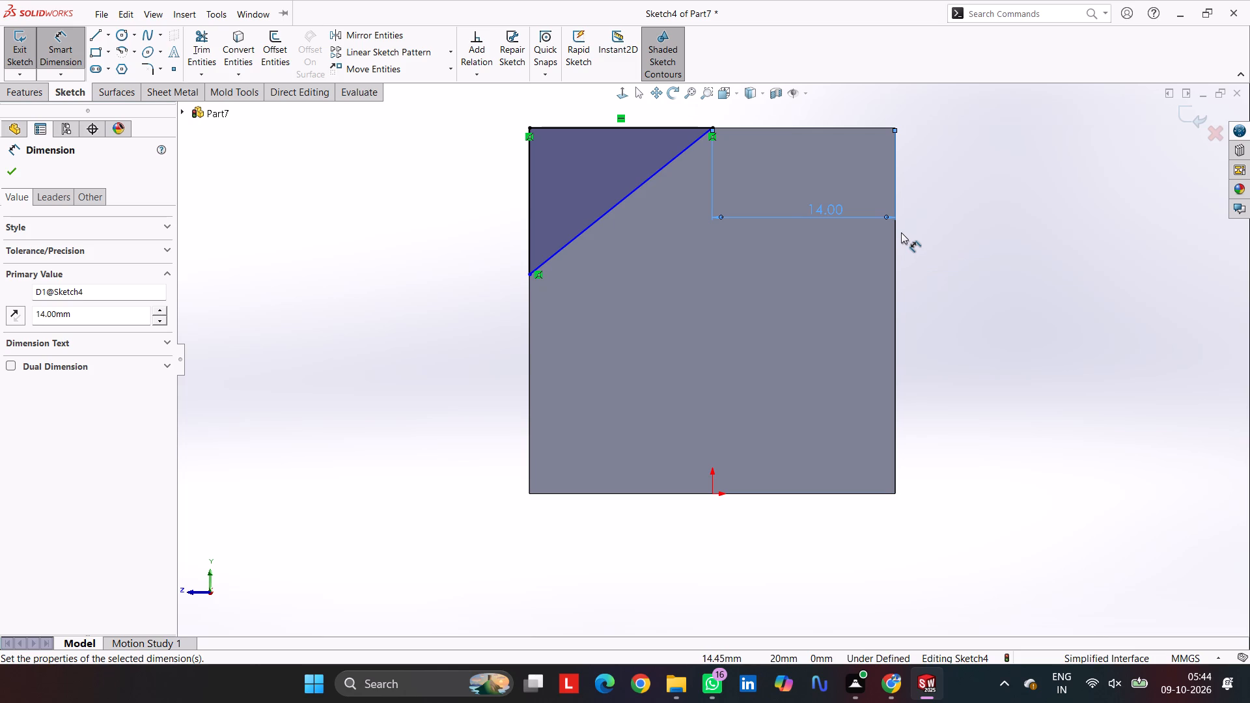
Dimension the triangle's lower point 14 mm above the block's bottom front corner.
{"action": "left_click", "coordinate": [528, 276]}
{"action": "left_click", "coordinate": [528, 491]}
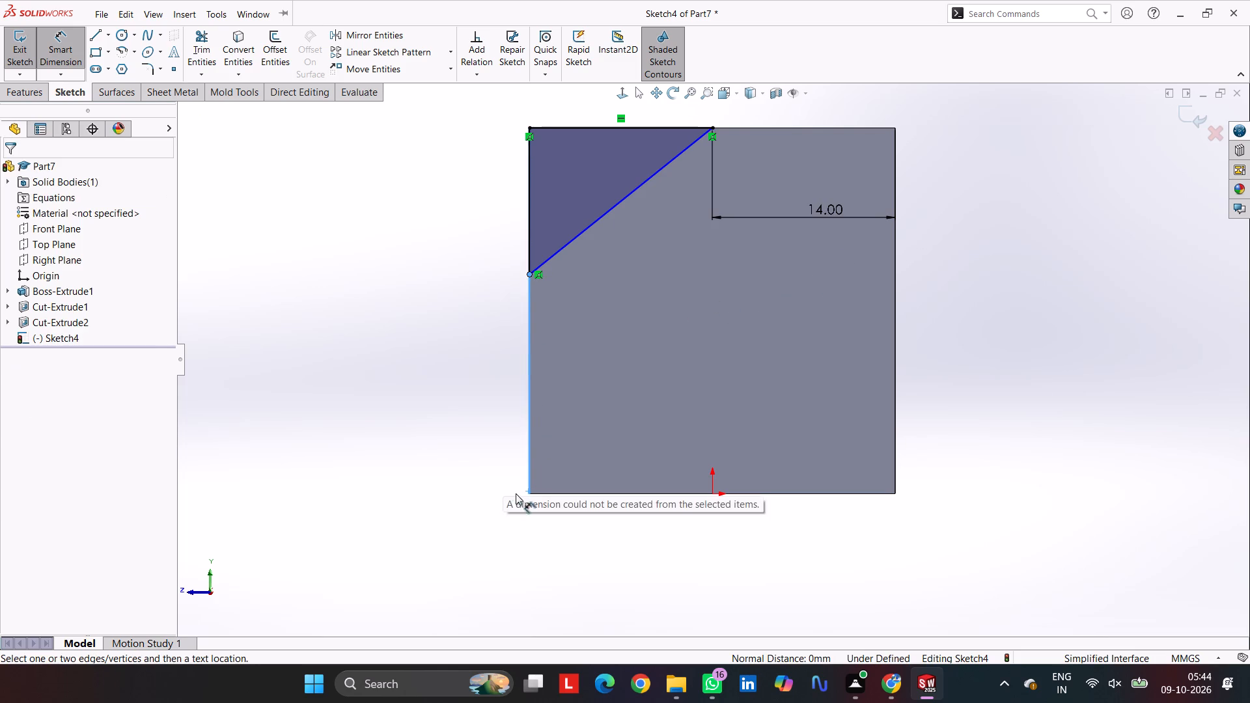
{"action": "left_click", "coordinate": [528, 493]}
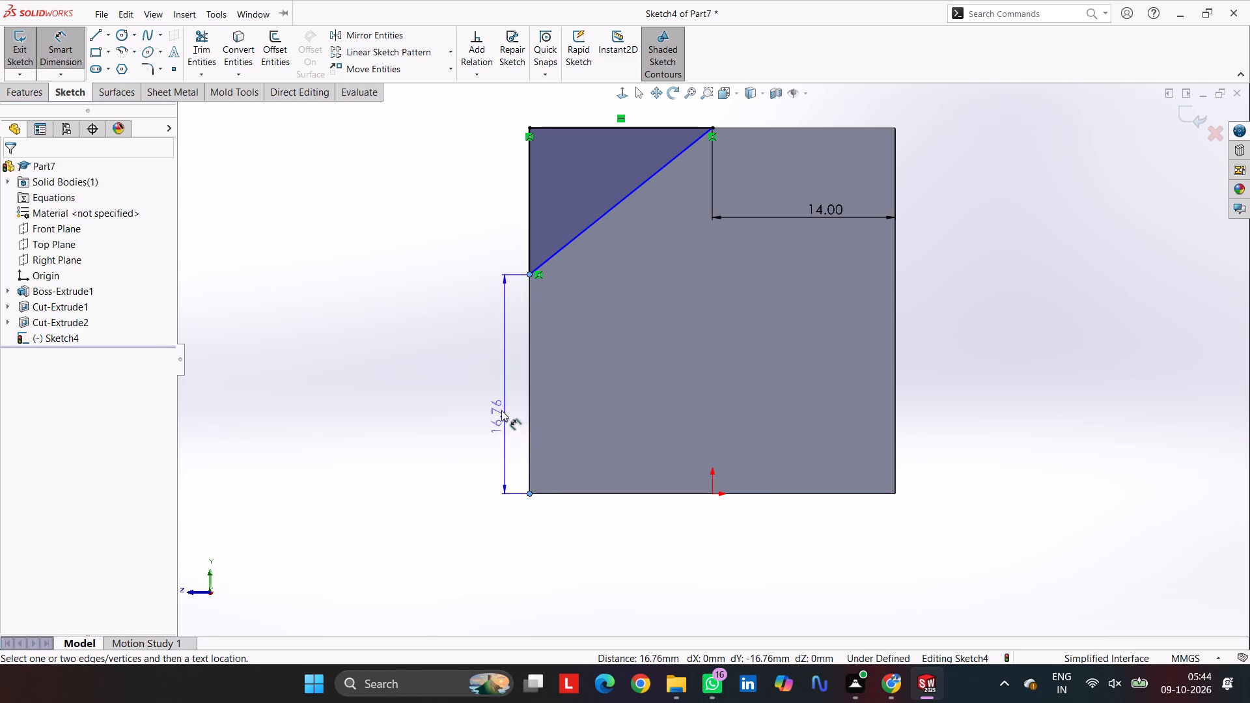
{"action": "left_click", "coordinate": [460, 385]}
{"action": "type", "text": "14"}
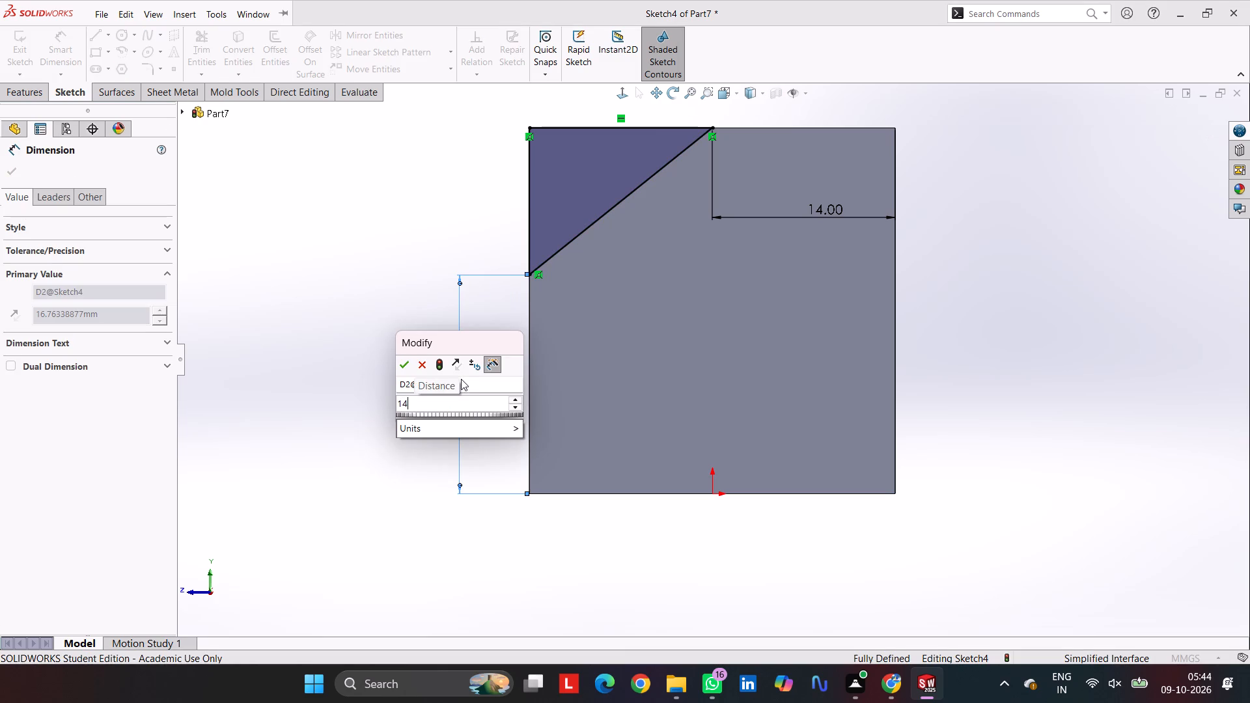
{"action": "key", "text": "Return"}
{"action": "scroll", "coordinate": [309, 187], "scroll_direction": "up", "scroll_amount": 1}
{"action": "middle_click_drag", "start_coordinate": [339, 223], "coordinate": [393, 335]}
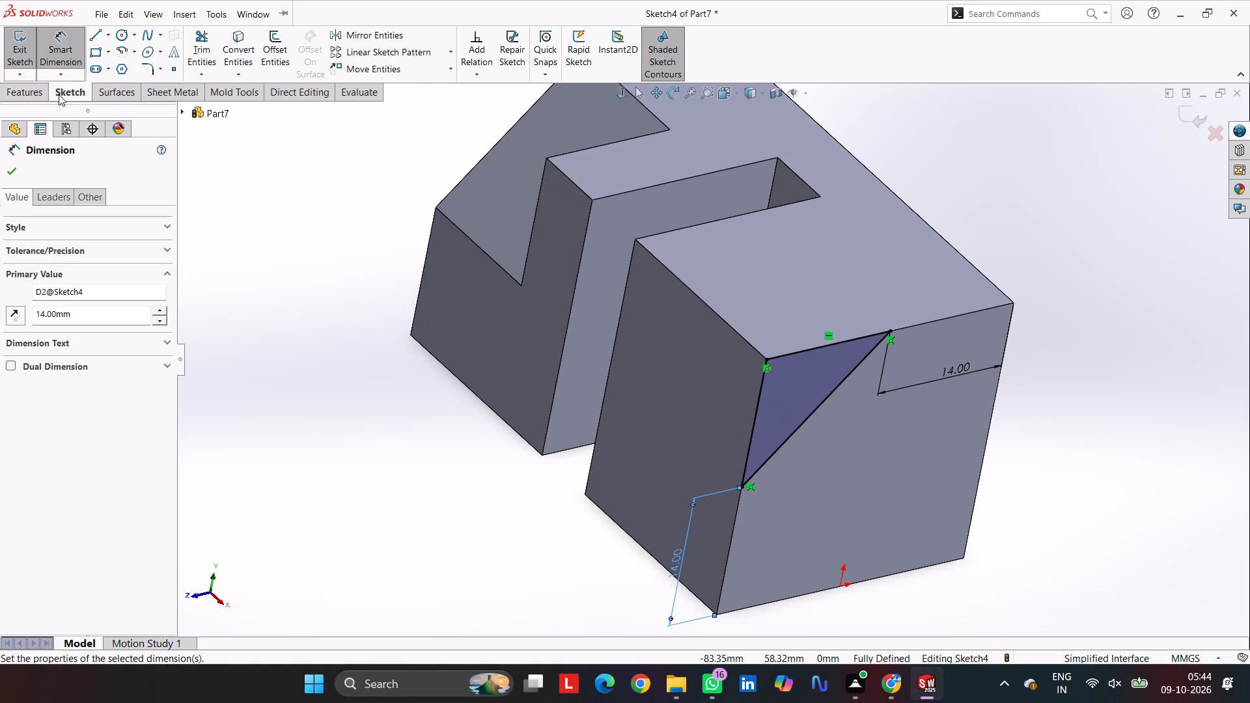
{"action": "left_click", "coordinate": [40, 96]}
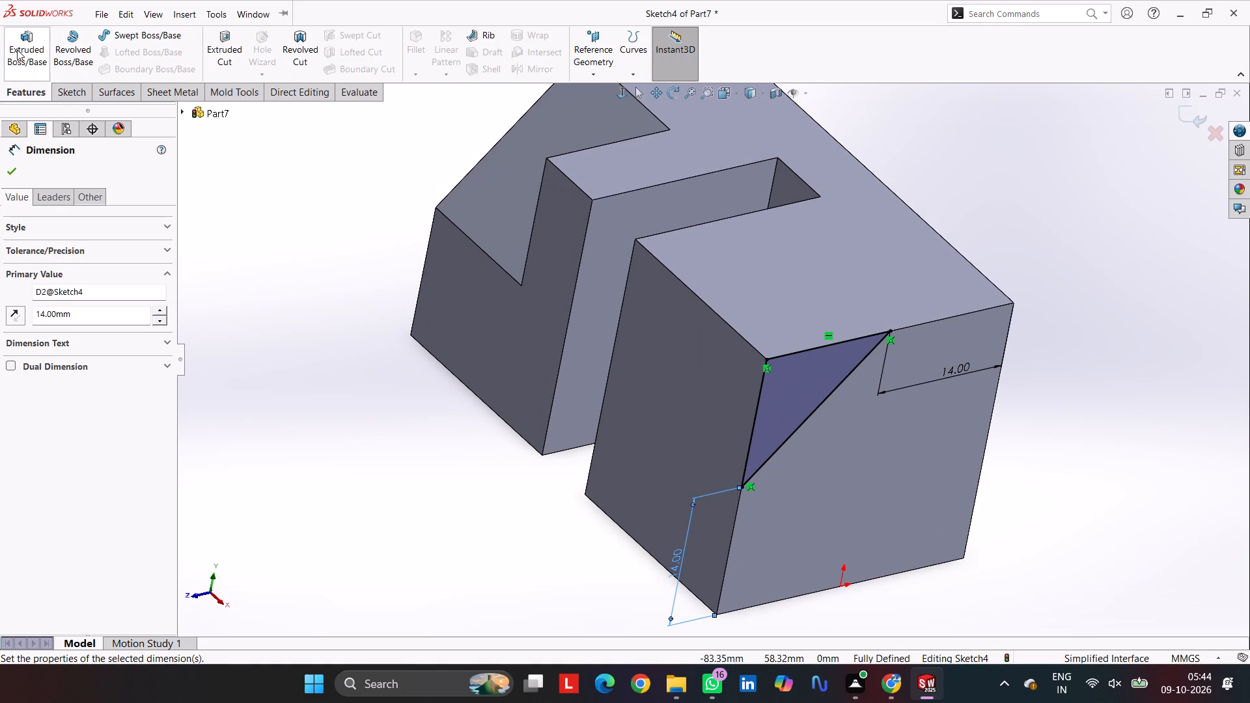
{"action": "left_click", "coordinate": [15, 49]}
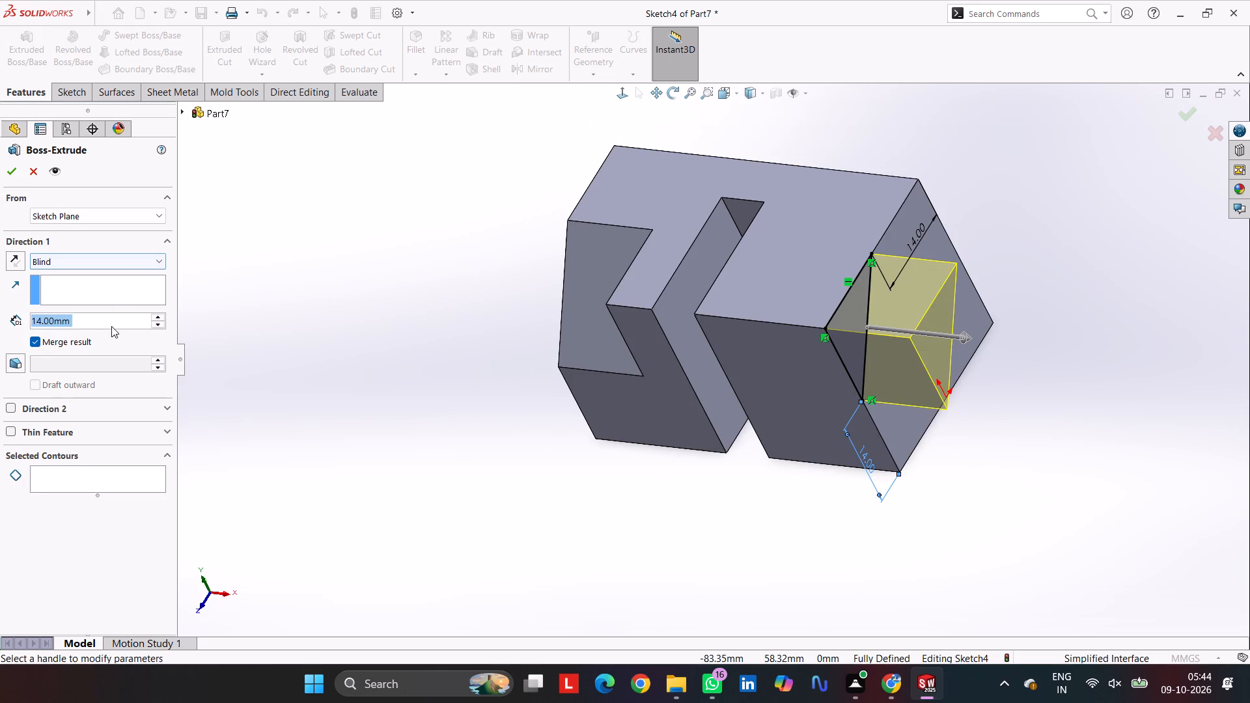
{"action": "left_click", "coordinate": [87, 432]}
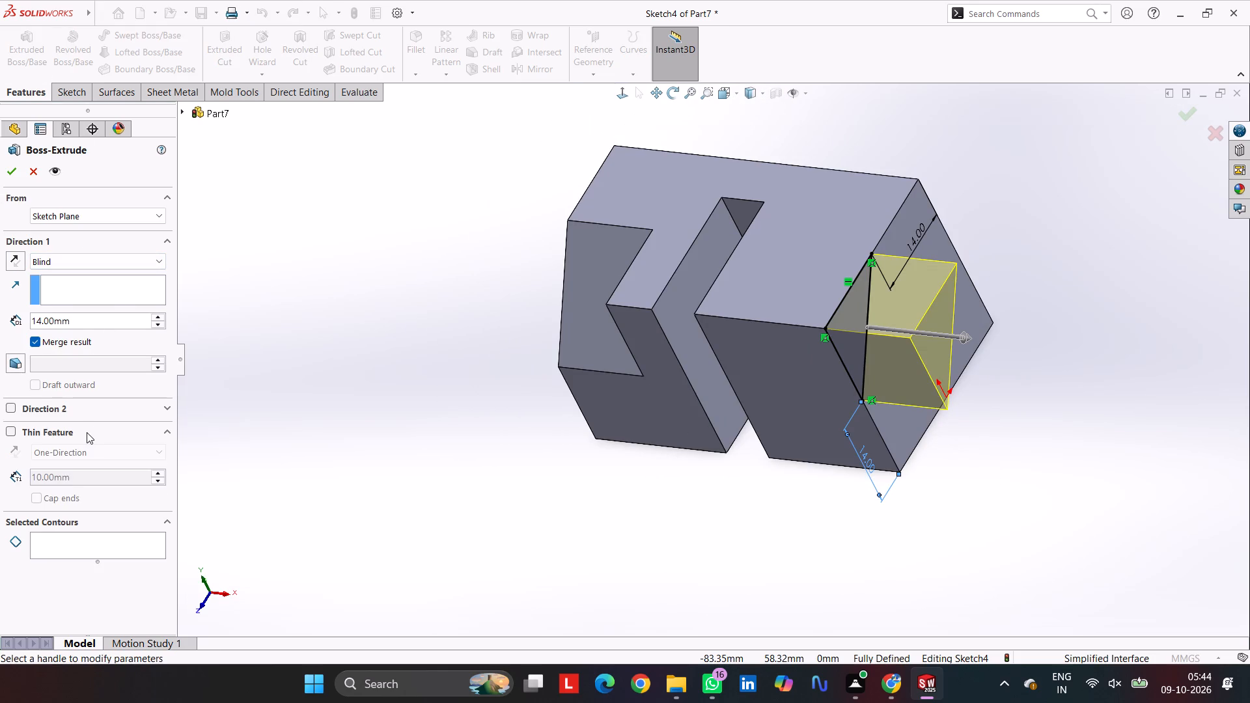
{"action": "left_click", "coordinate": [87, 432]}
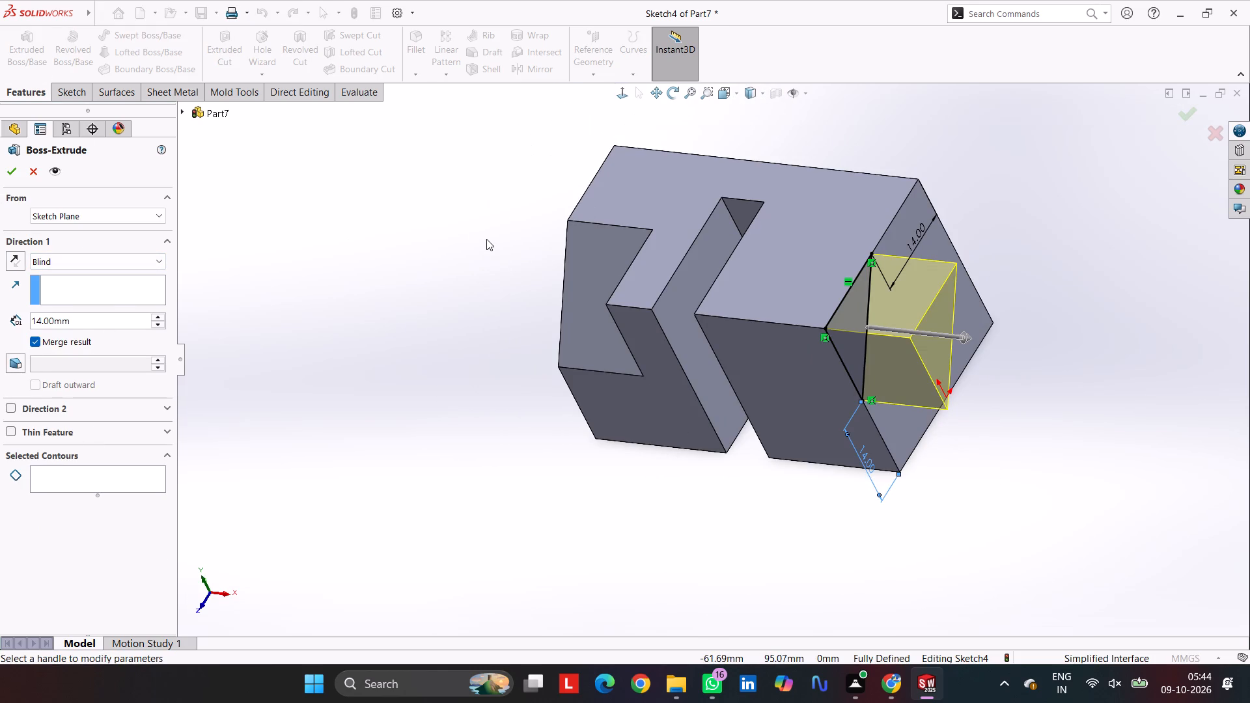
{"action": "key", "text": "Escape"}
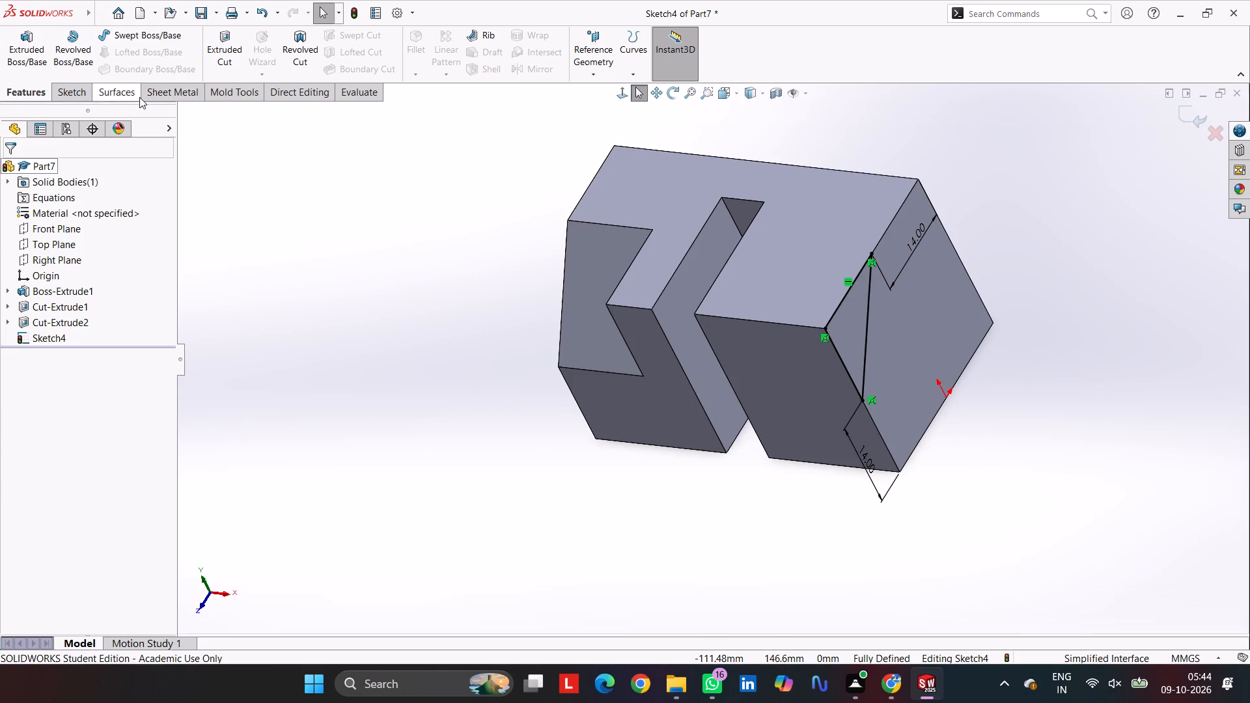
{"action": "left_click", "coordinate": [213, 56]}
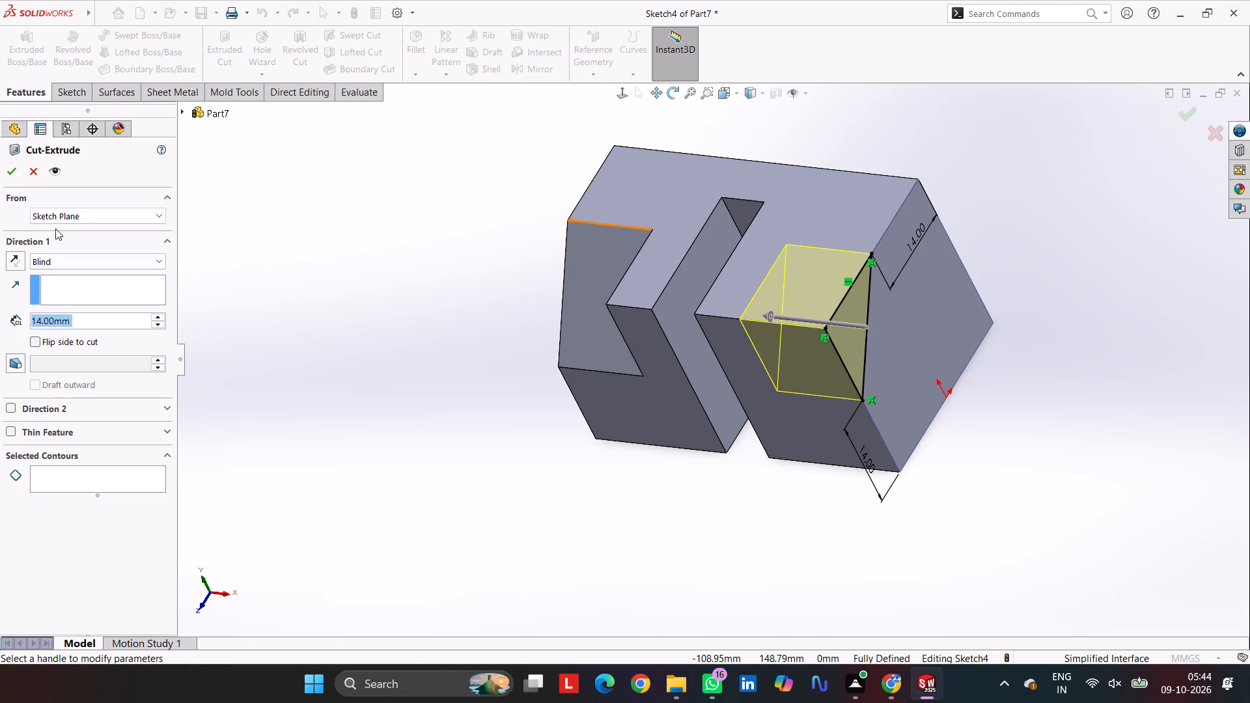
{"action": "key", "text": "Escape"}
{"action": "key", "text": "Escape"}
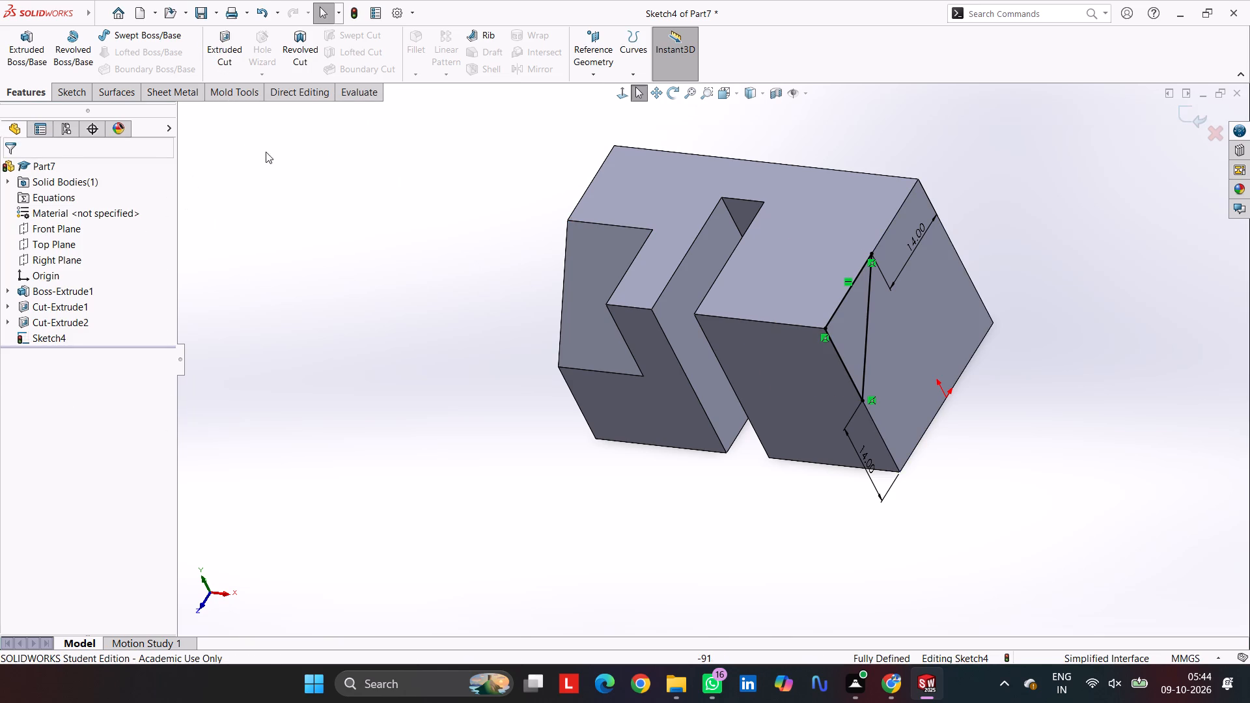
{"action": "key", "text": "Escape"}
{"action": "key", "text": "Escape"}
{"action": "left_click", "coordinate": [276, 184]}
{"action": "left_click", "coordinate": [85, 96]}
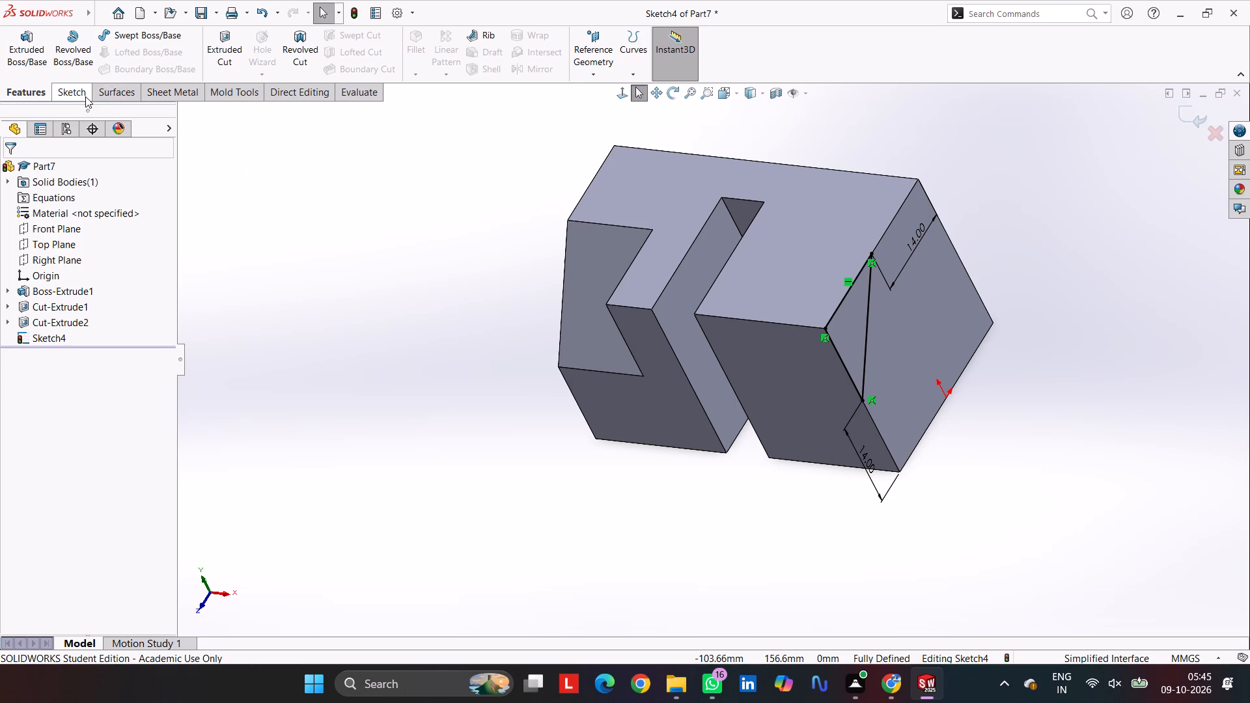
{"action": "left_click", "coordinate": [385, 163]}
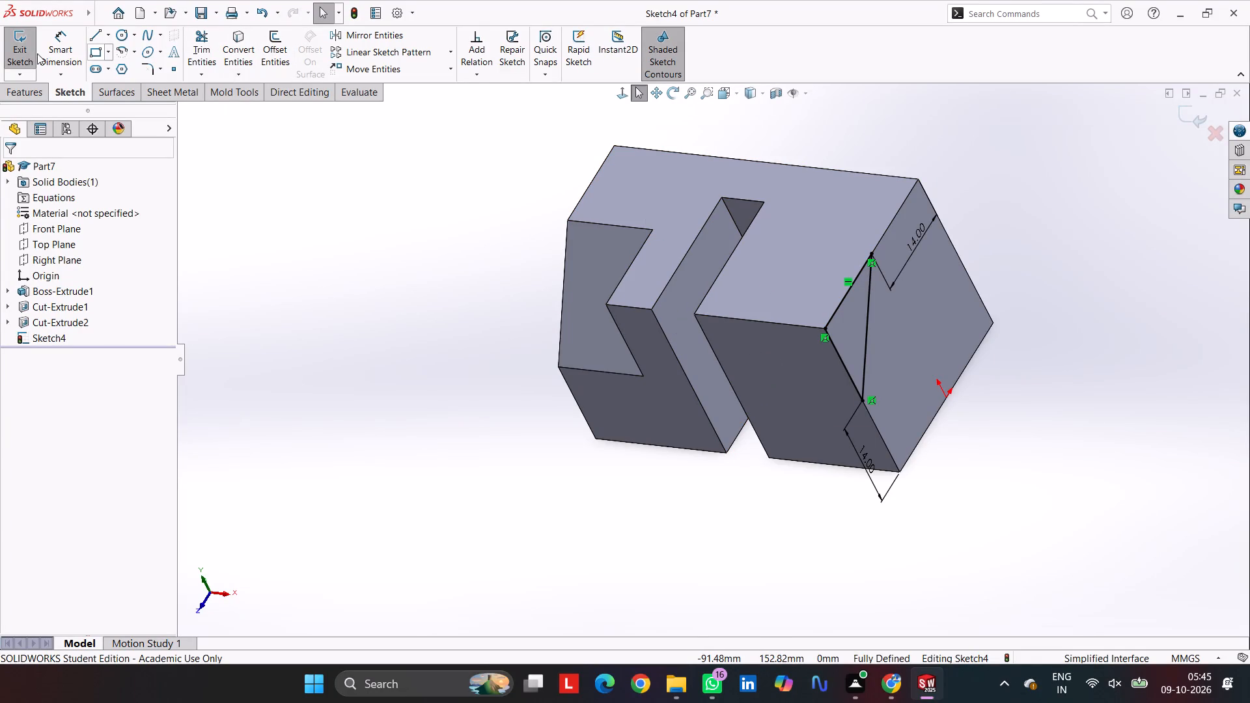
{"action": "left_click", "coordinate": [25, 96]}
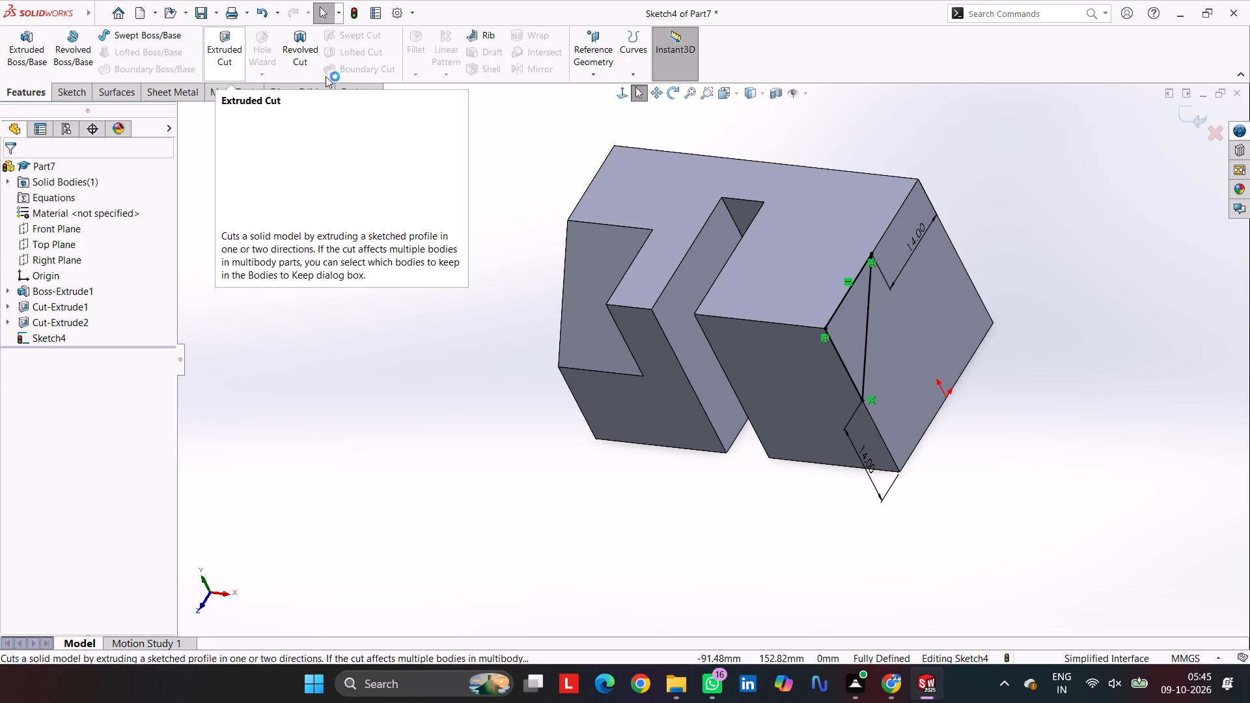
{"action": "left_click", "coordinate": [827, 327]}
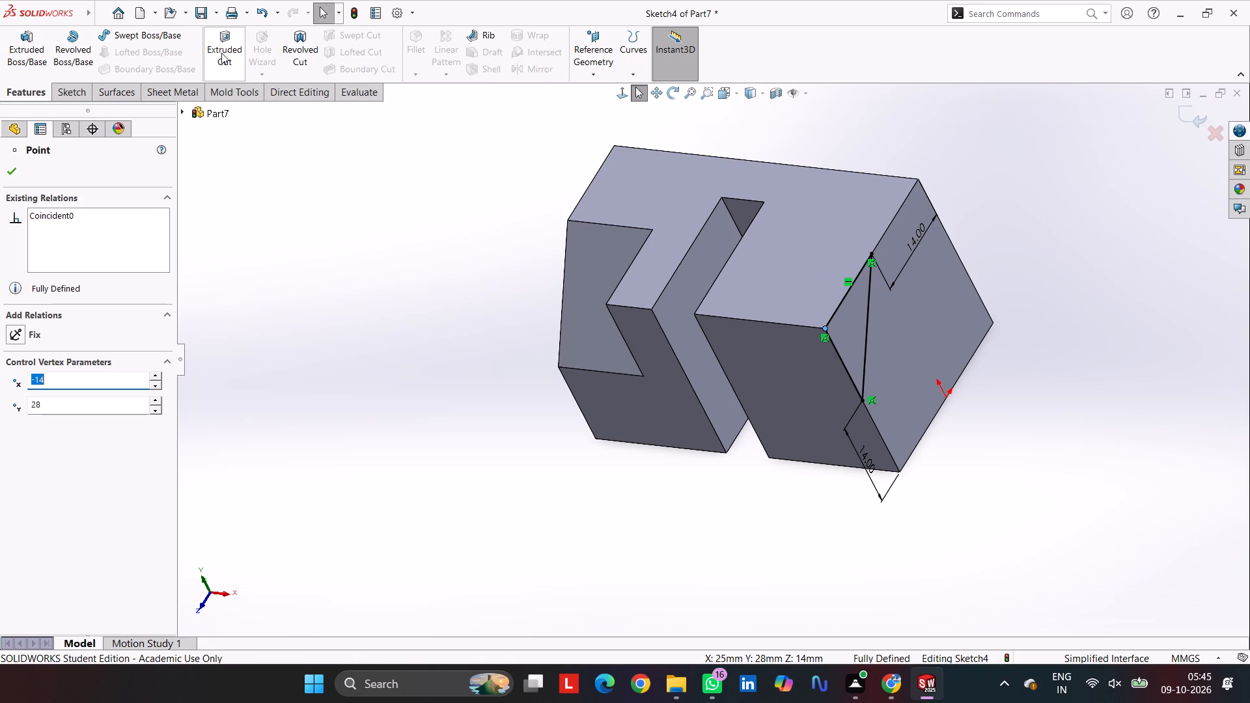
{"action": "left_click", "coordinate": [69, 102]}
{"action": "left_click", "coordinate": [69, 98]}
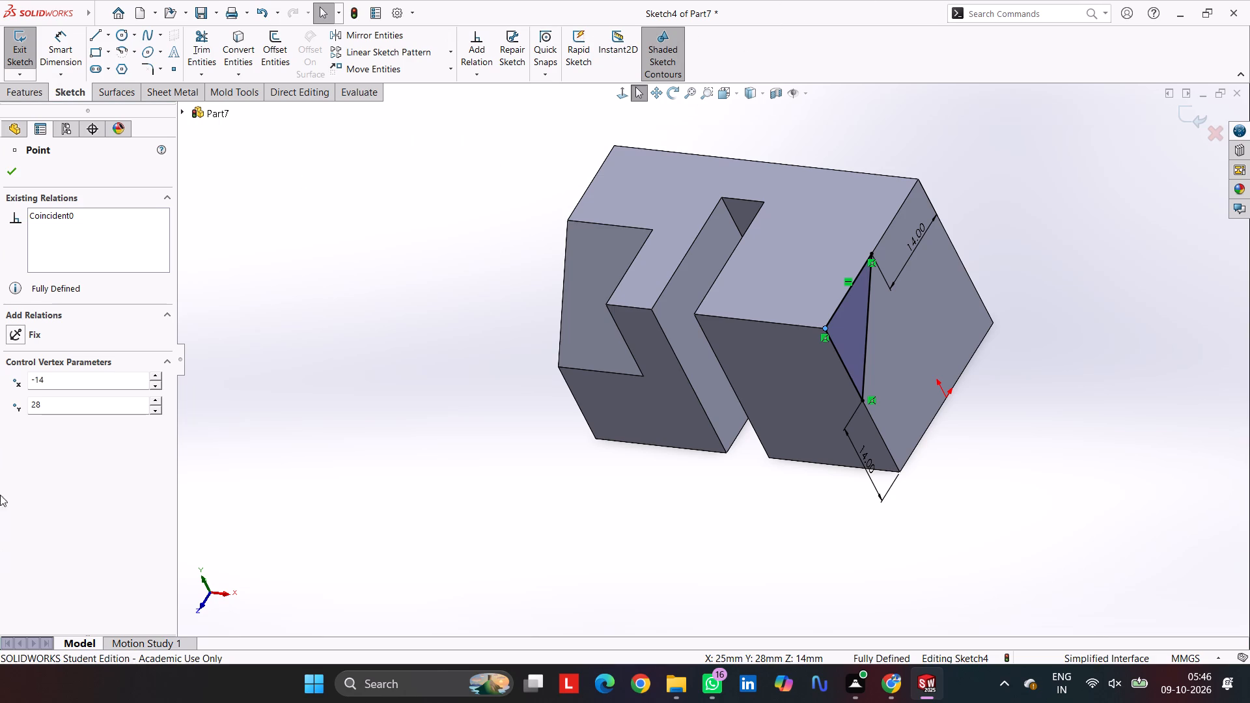
Finish the triangle sketch on the right end face and keep it without a feature.
{"action": "left_click", "coordinate": [1200, 116]}
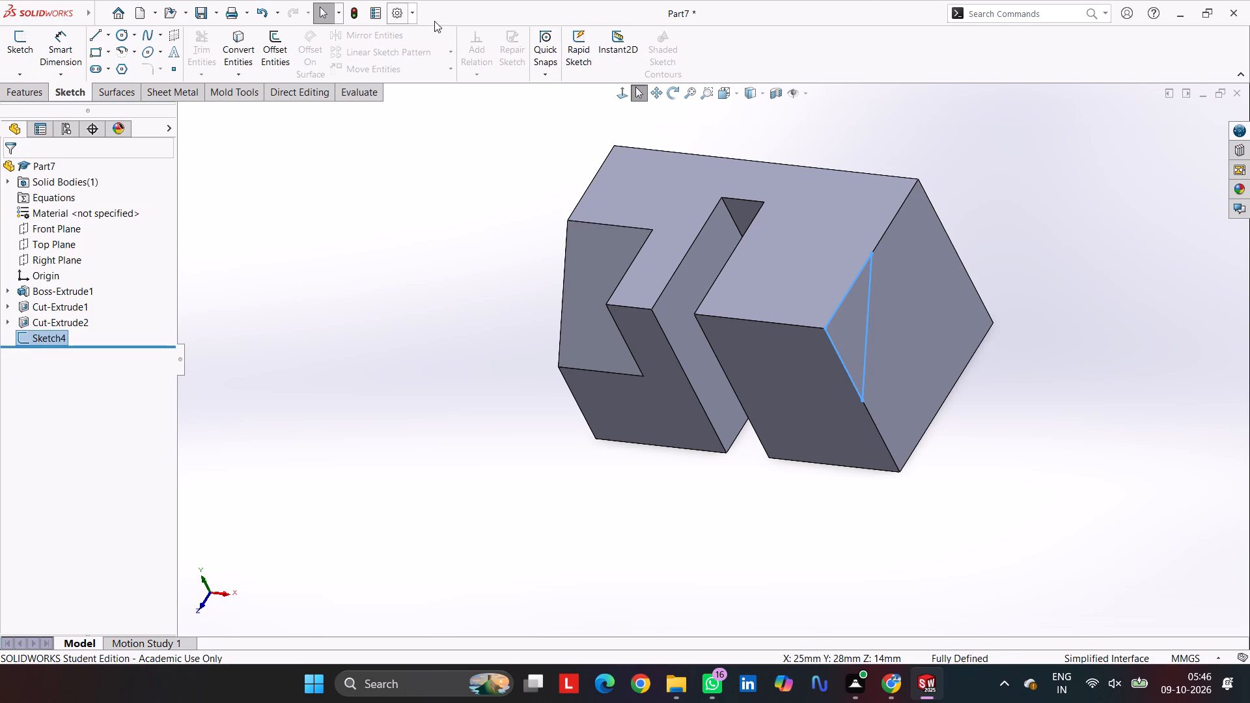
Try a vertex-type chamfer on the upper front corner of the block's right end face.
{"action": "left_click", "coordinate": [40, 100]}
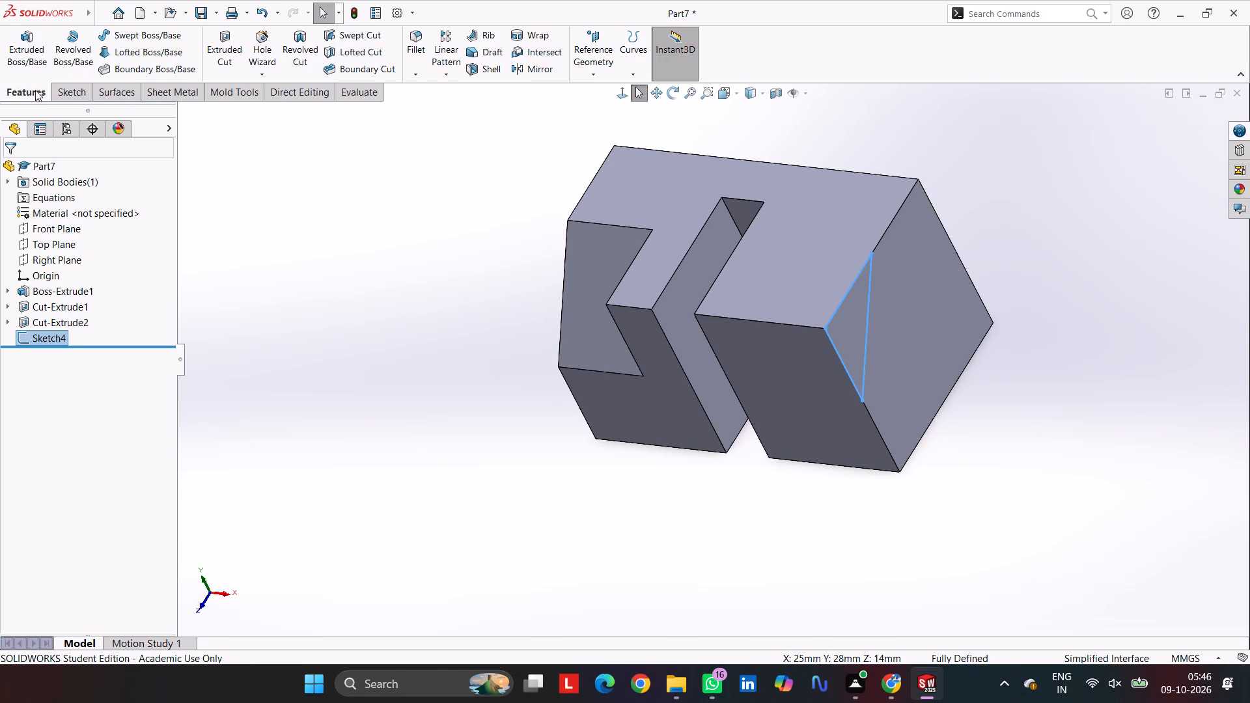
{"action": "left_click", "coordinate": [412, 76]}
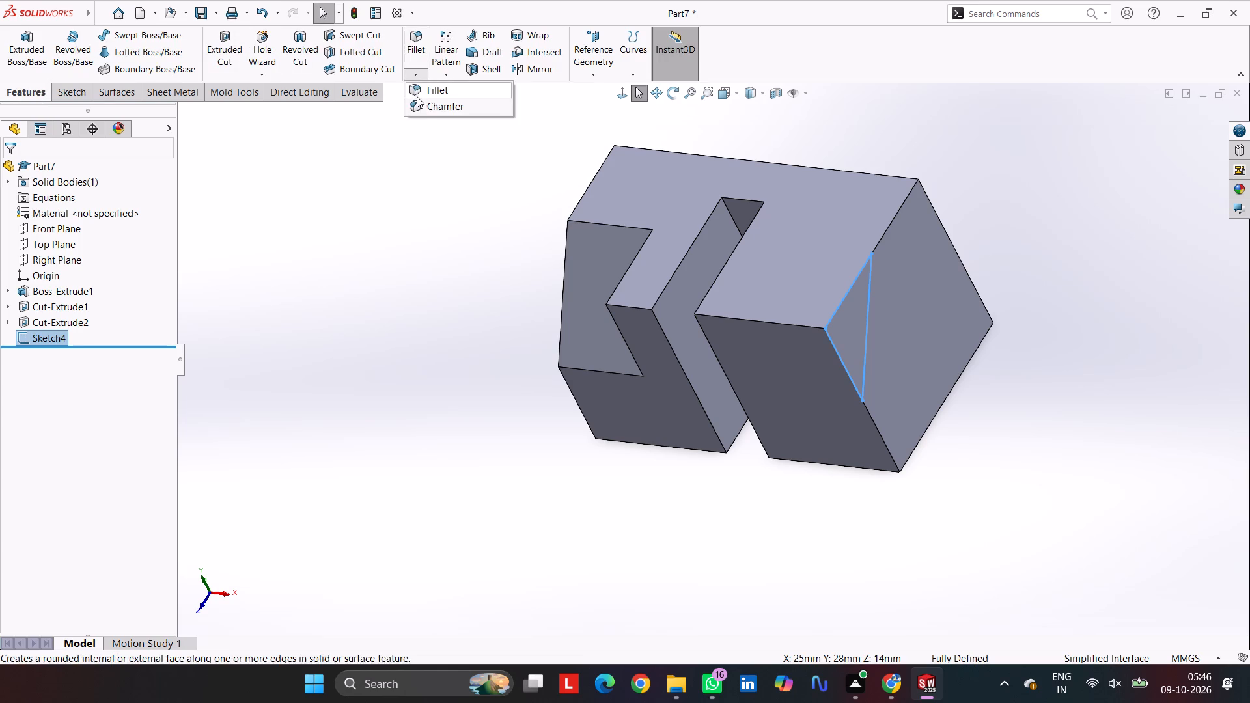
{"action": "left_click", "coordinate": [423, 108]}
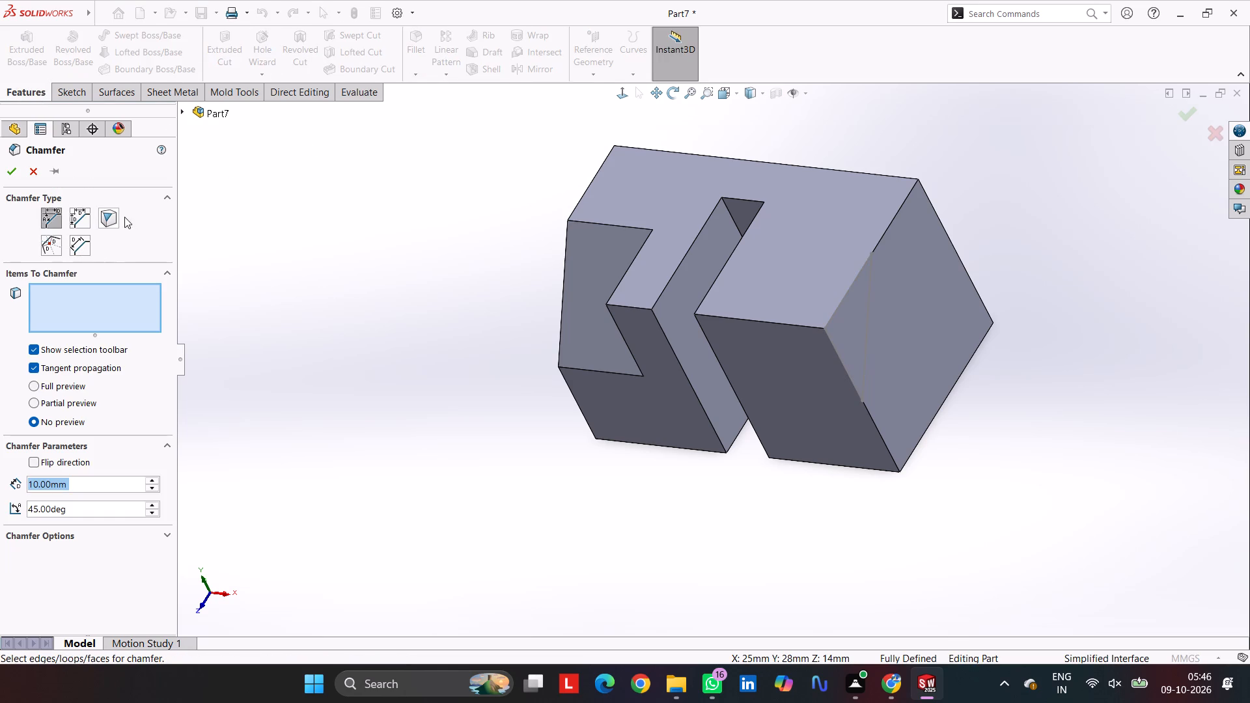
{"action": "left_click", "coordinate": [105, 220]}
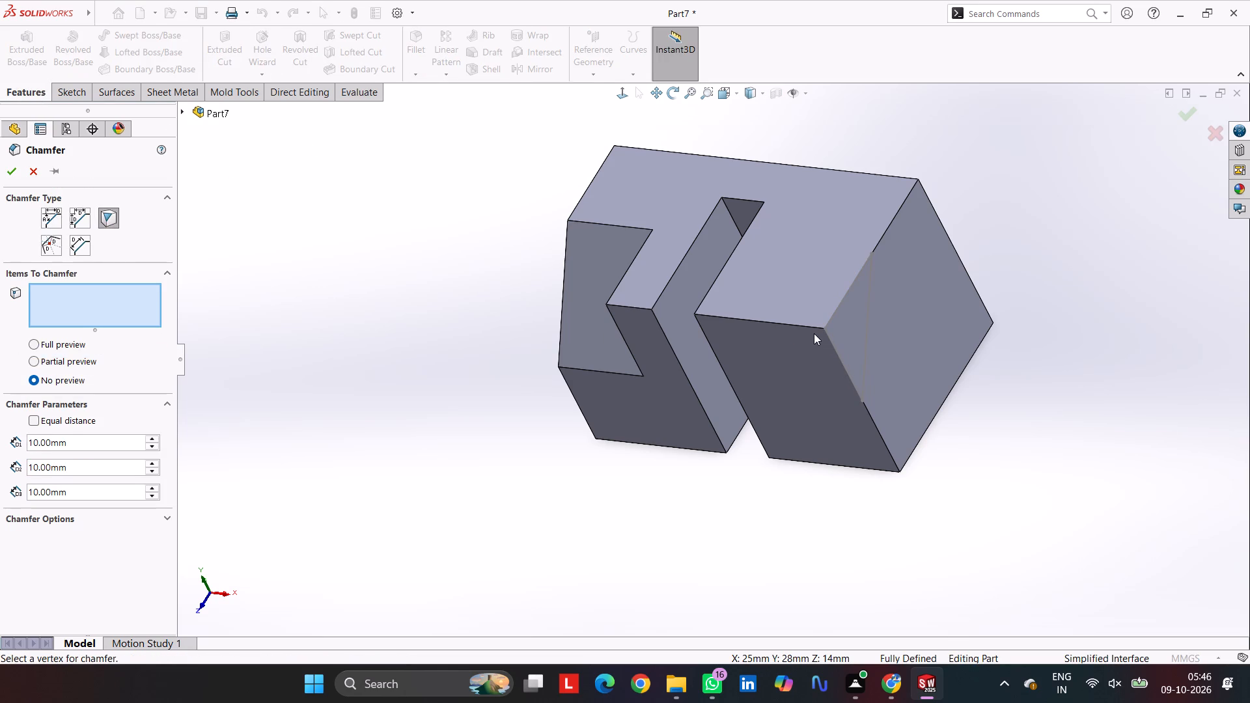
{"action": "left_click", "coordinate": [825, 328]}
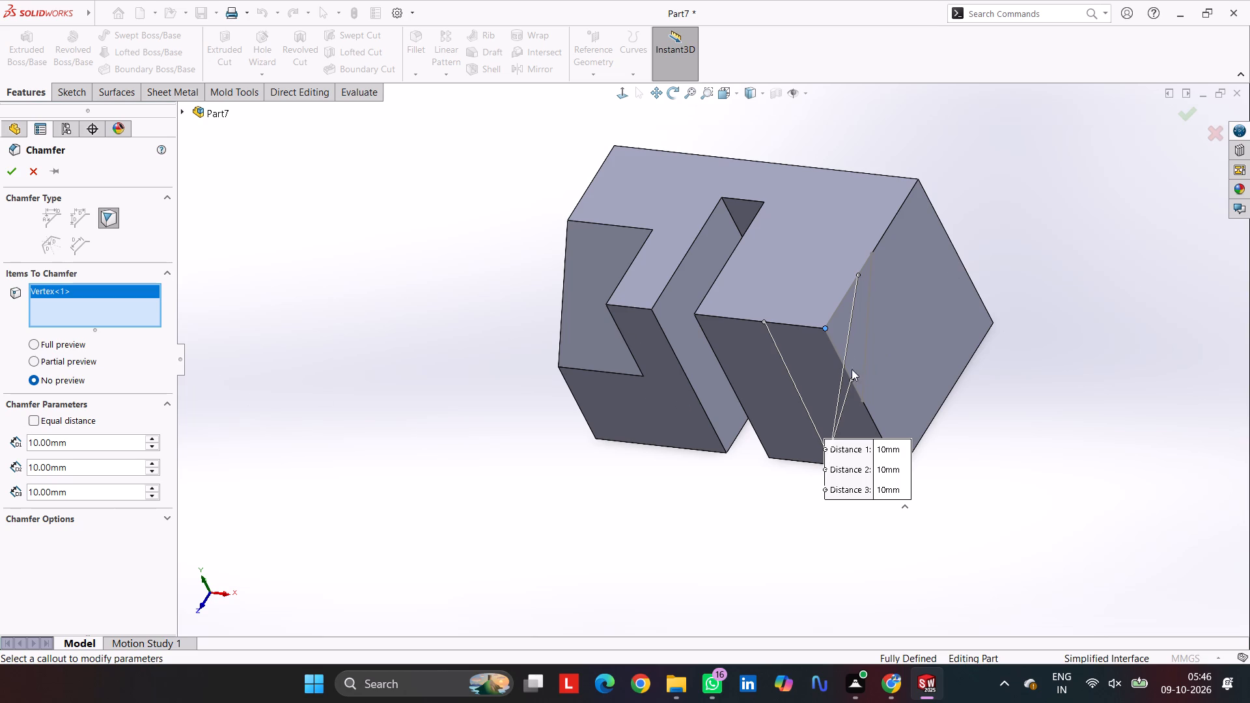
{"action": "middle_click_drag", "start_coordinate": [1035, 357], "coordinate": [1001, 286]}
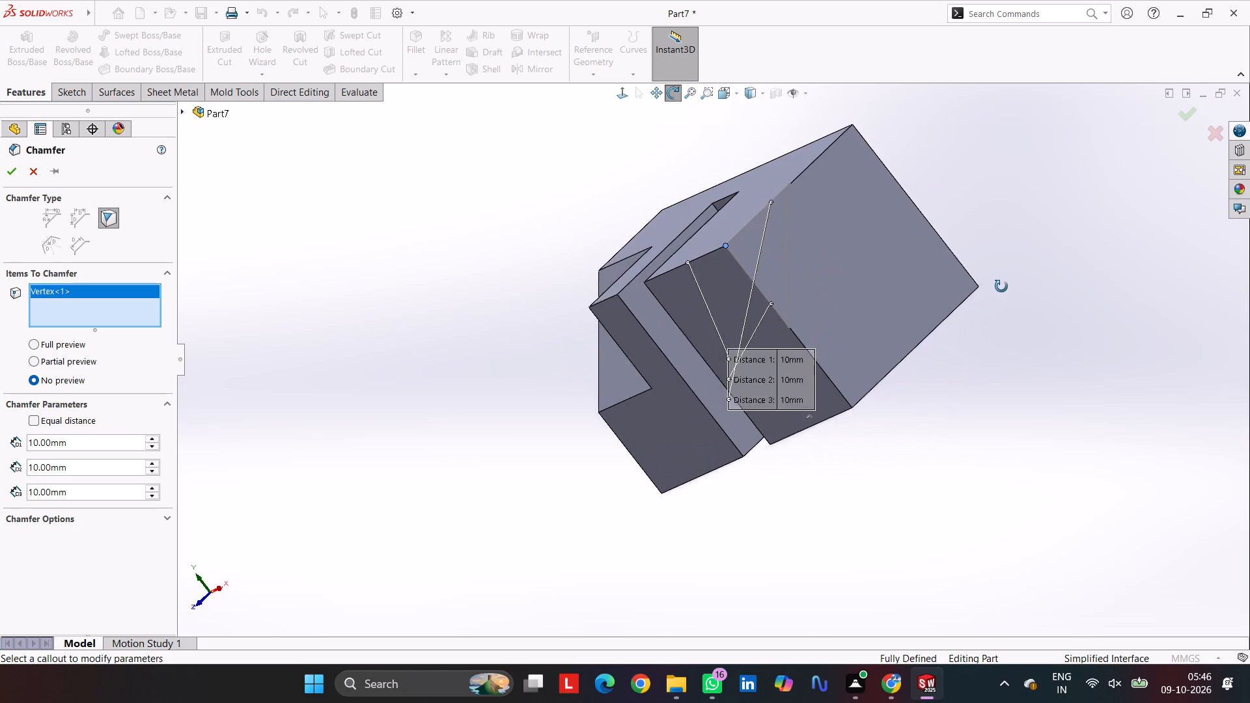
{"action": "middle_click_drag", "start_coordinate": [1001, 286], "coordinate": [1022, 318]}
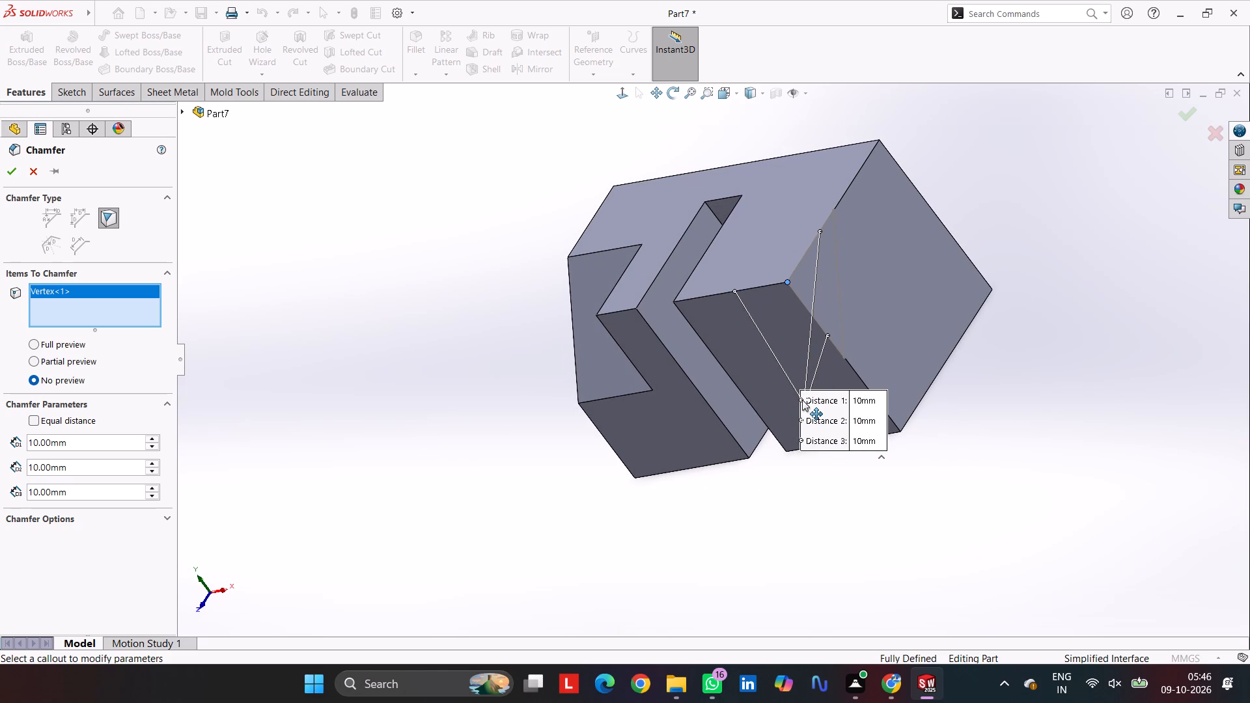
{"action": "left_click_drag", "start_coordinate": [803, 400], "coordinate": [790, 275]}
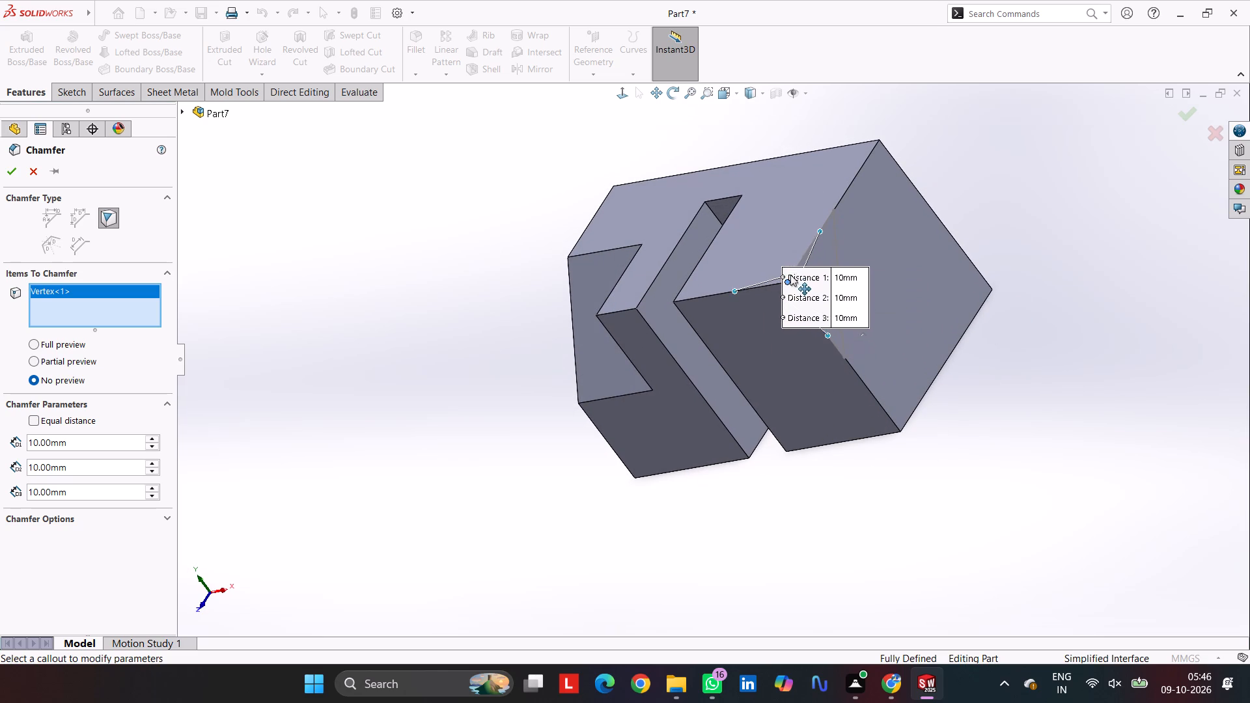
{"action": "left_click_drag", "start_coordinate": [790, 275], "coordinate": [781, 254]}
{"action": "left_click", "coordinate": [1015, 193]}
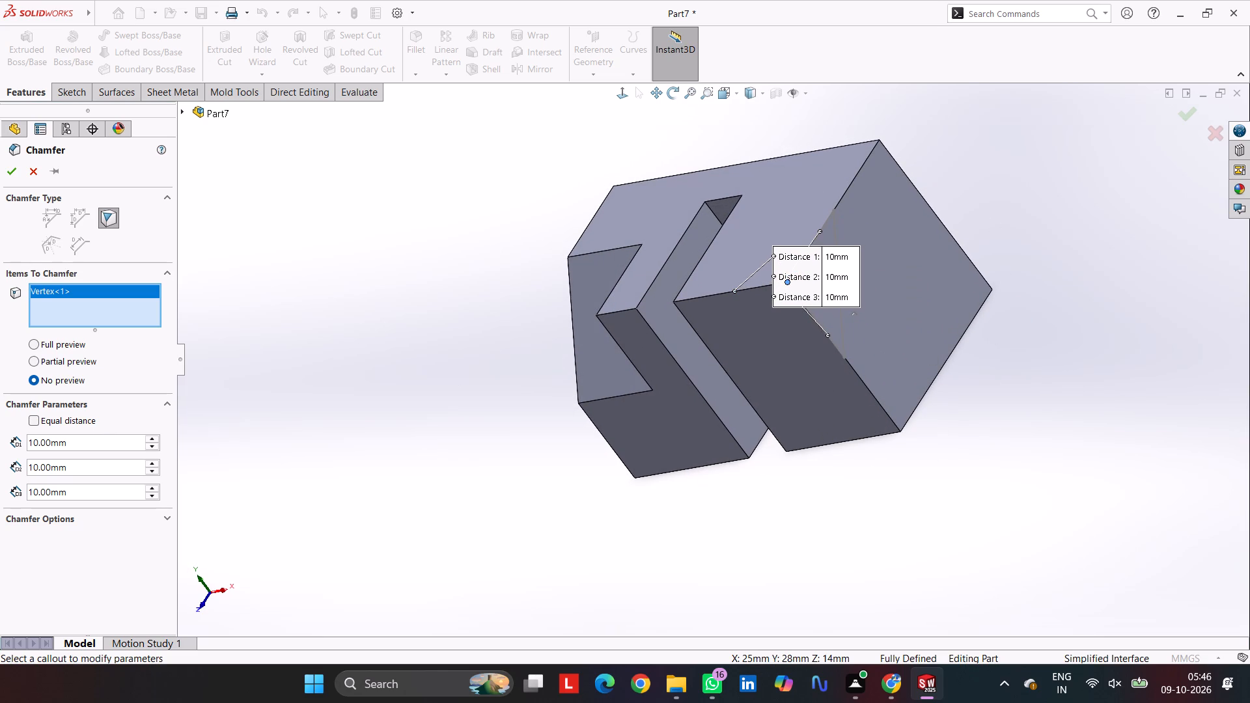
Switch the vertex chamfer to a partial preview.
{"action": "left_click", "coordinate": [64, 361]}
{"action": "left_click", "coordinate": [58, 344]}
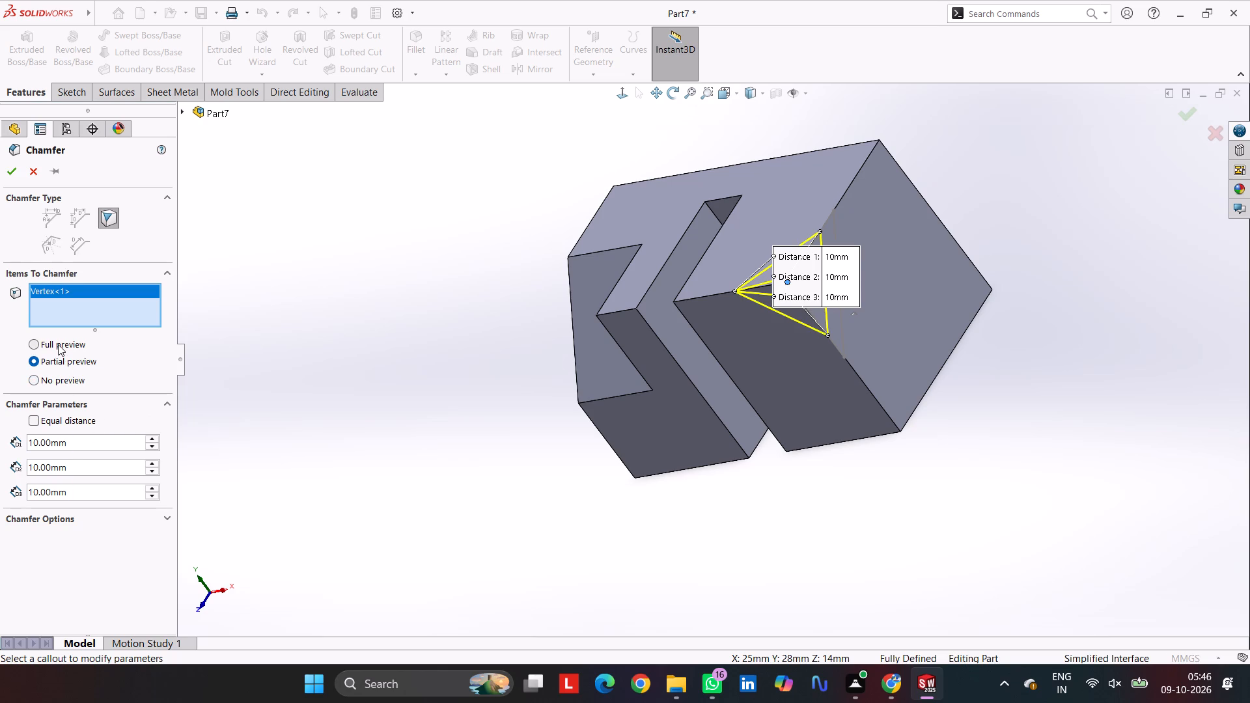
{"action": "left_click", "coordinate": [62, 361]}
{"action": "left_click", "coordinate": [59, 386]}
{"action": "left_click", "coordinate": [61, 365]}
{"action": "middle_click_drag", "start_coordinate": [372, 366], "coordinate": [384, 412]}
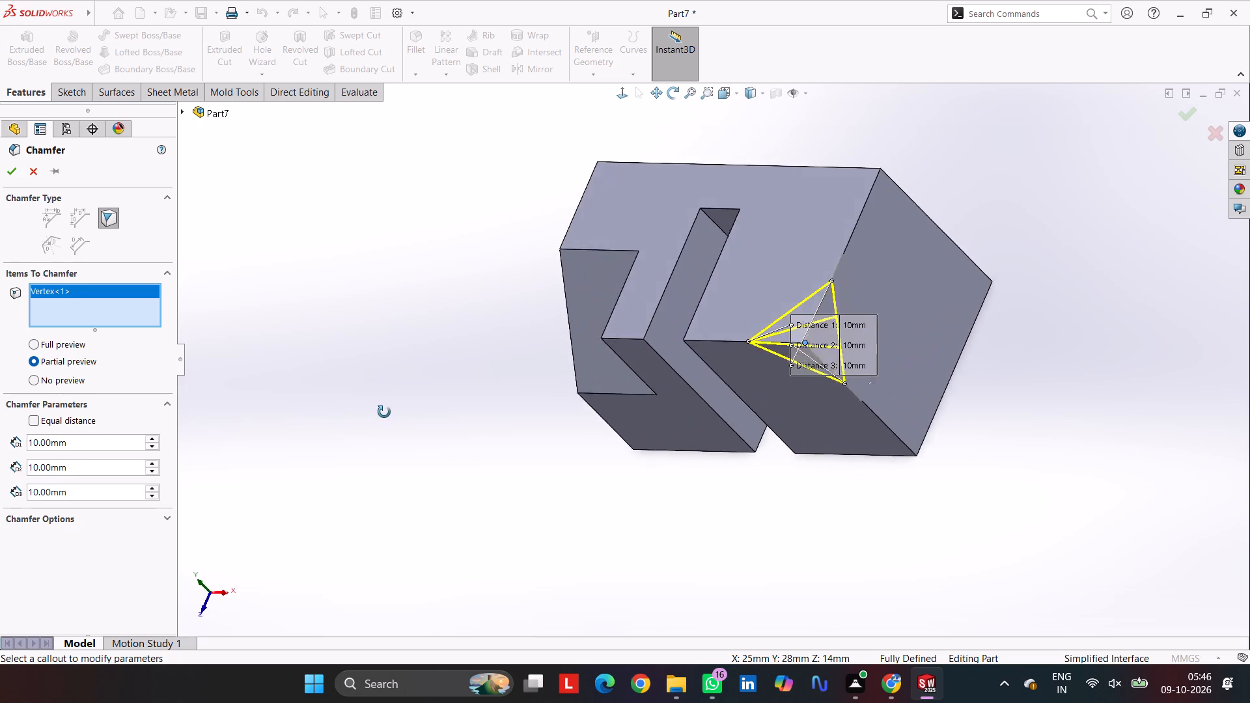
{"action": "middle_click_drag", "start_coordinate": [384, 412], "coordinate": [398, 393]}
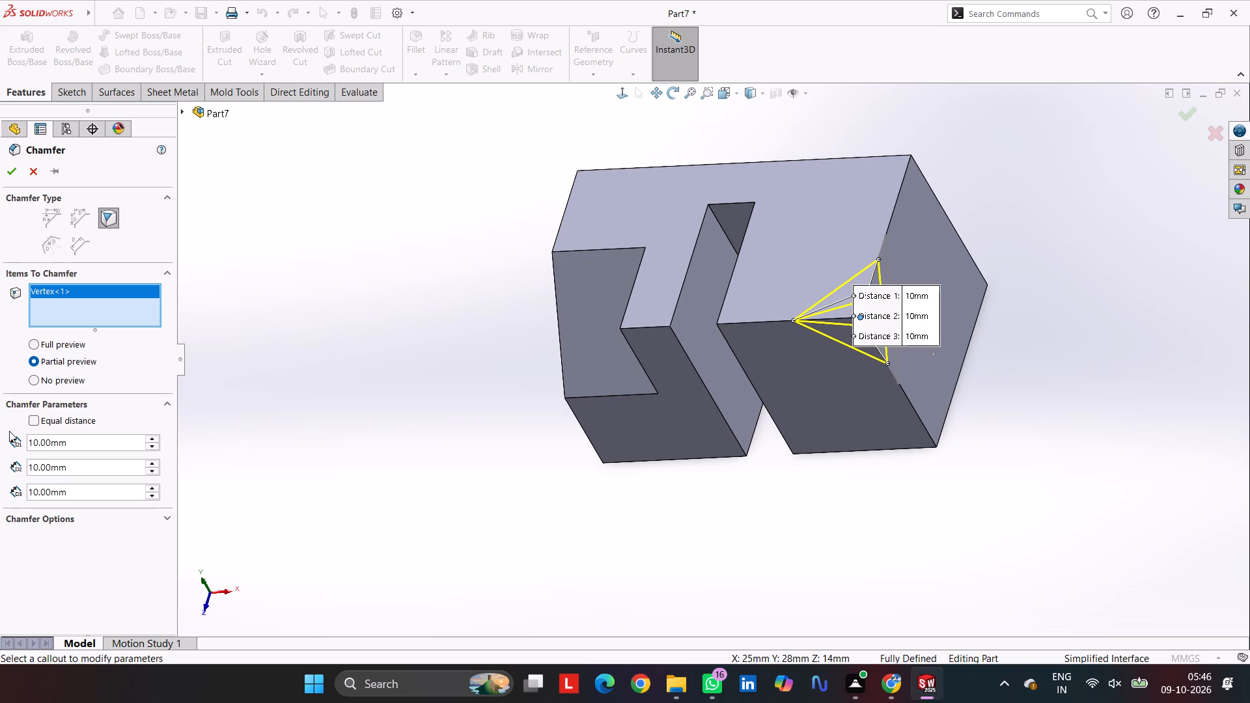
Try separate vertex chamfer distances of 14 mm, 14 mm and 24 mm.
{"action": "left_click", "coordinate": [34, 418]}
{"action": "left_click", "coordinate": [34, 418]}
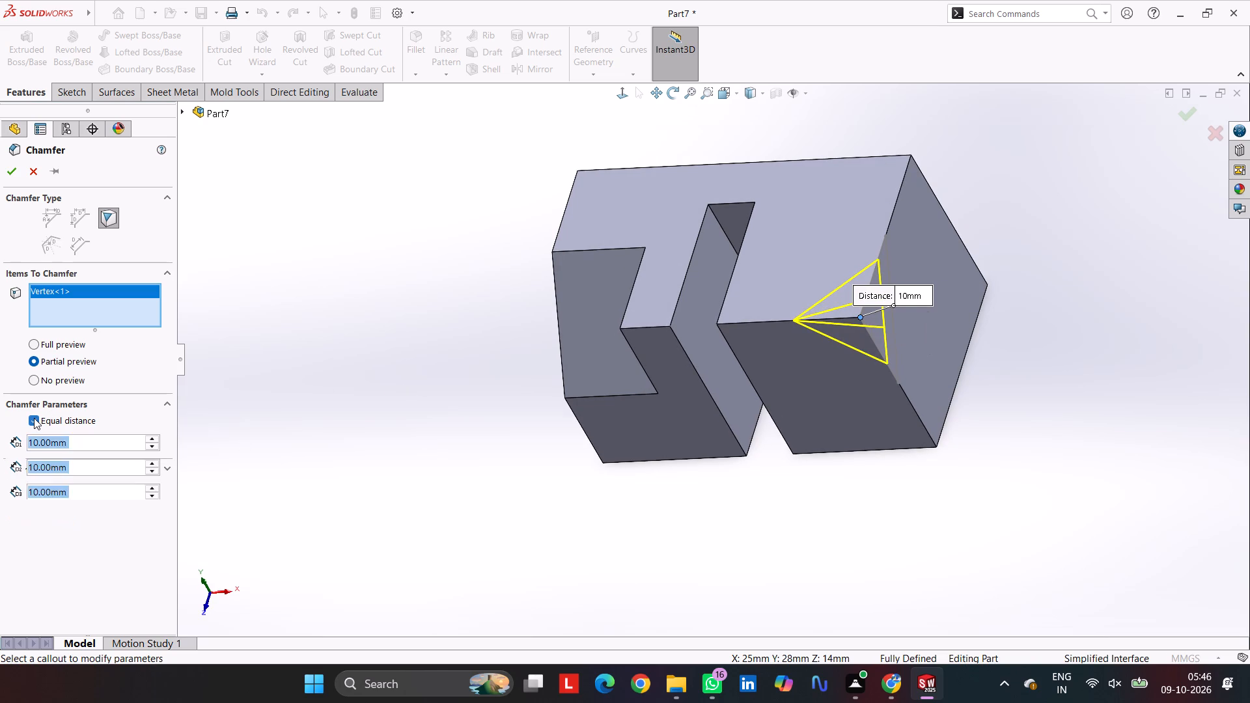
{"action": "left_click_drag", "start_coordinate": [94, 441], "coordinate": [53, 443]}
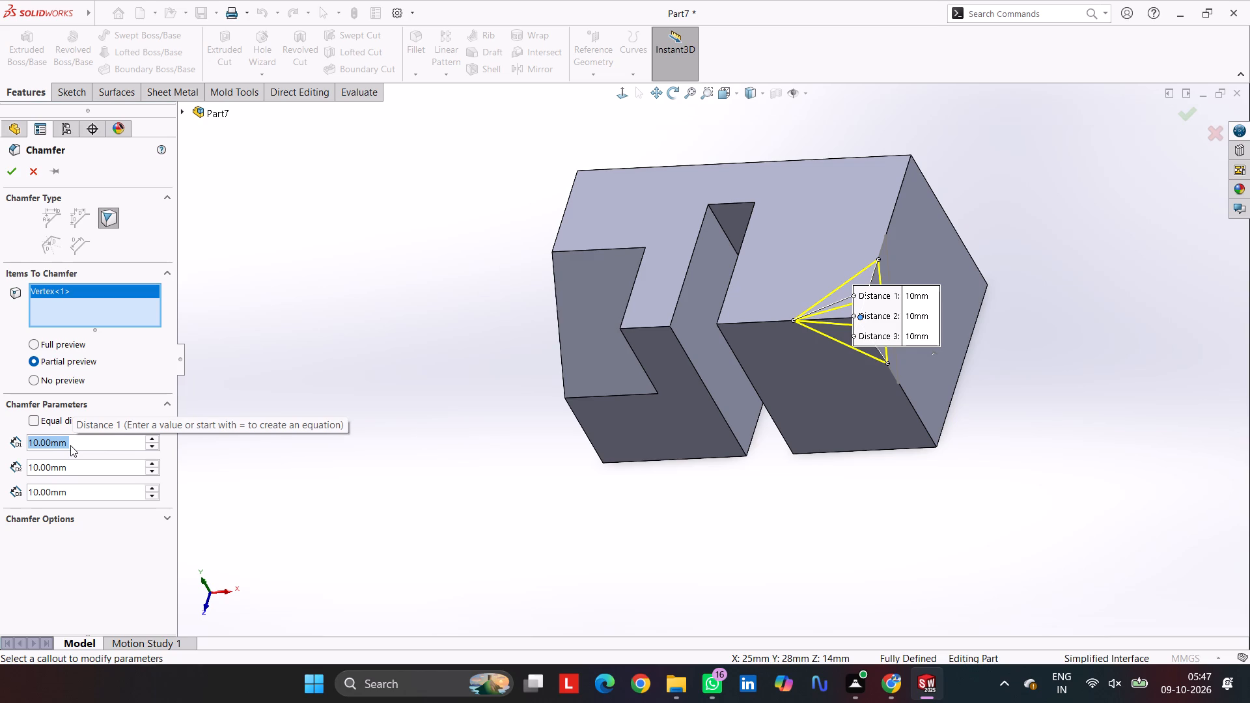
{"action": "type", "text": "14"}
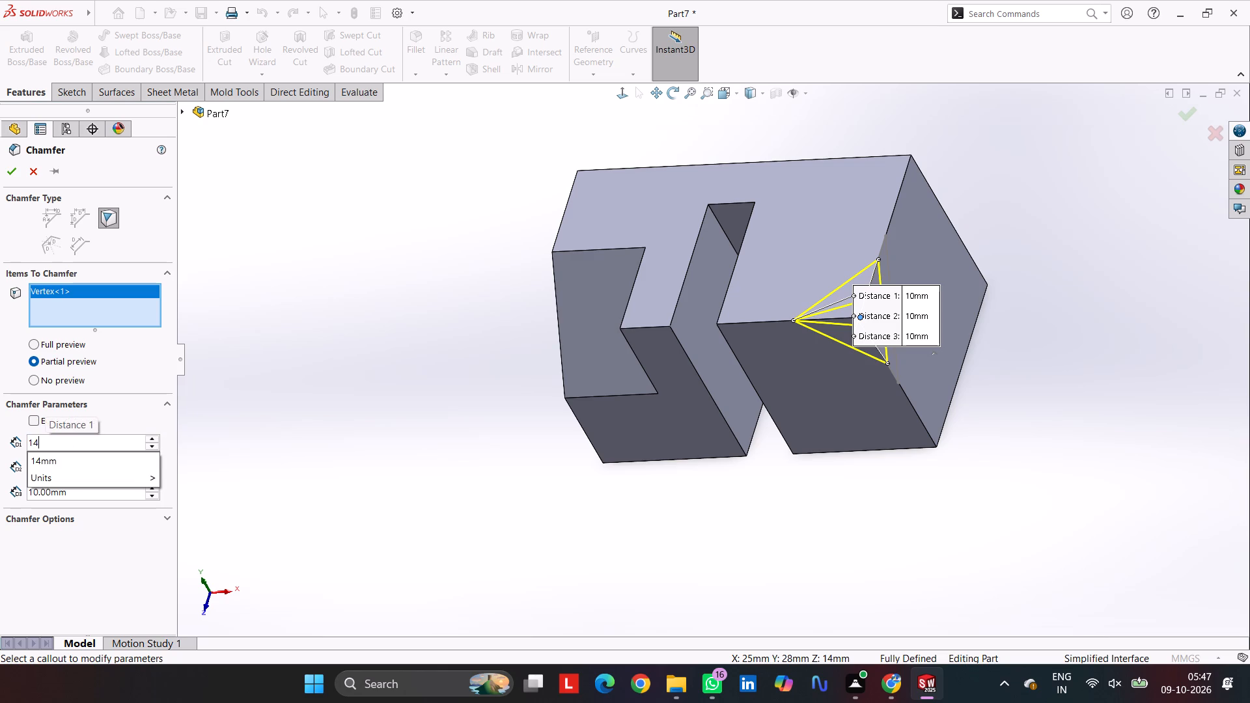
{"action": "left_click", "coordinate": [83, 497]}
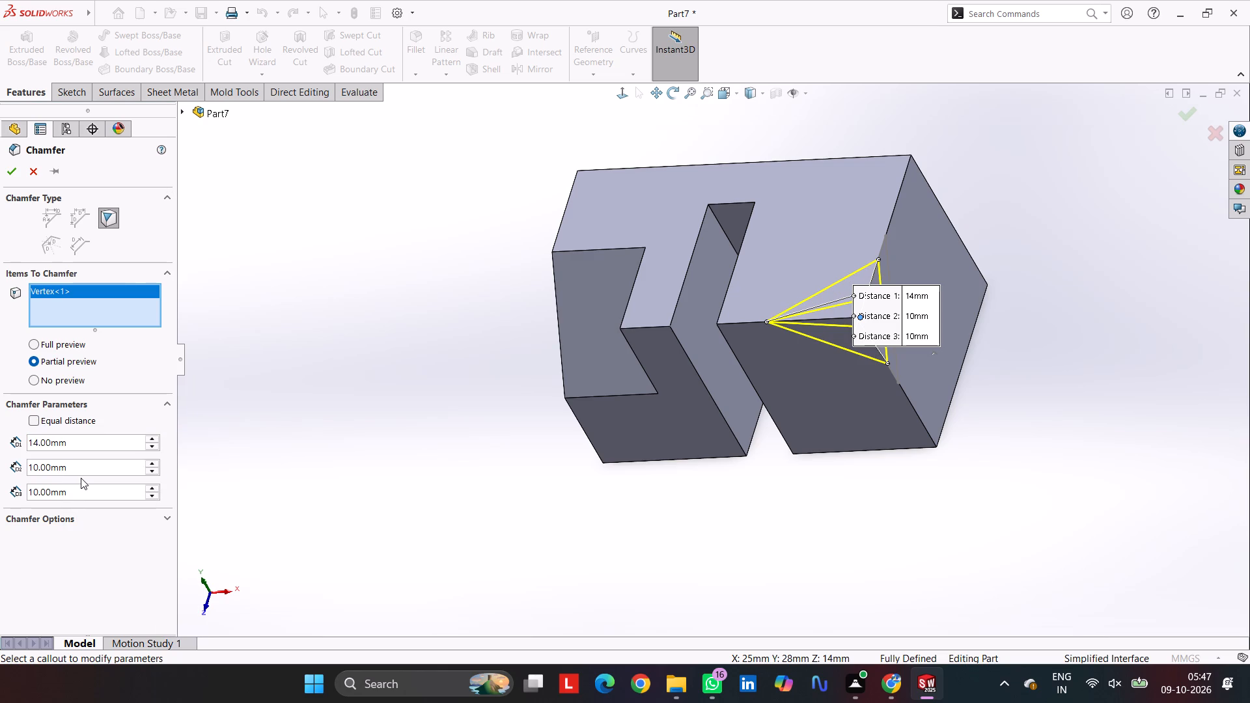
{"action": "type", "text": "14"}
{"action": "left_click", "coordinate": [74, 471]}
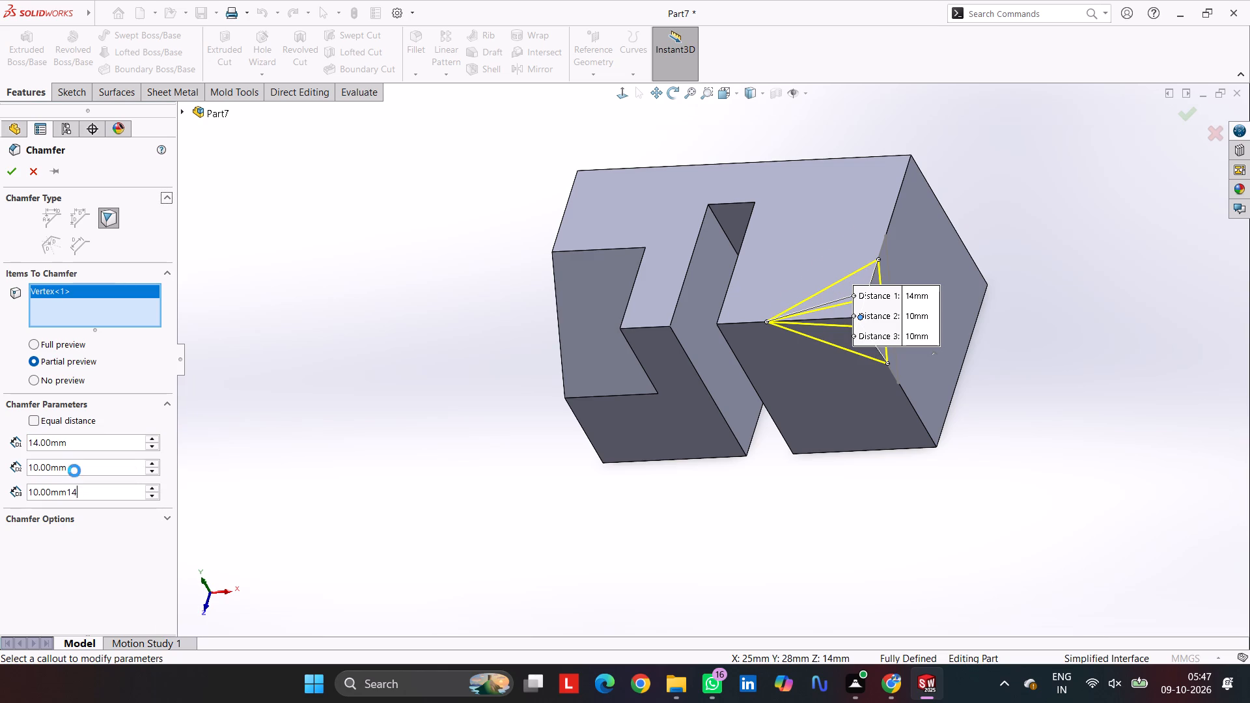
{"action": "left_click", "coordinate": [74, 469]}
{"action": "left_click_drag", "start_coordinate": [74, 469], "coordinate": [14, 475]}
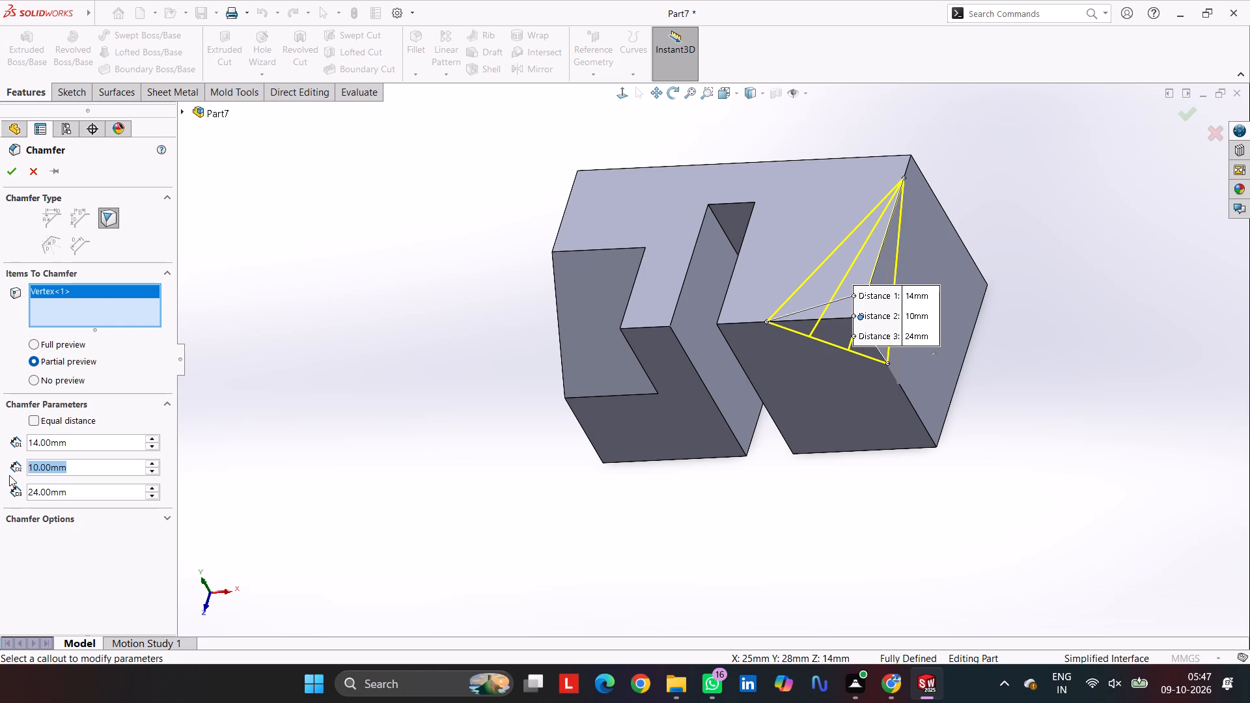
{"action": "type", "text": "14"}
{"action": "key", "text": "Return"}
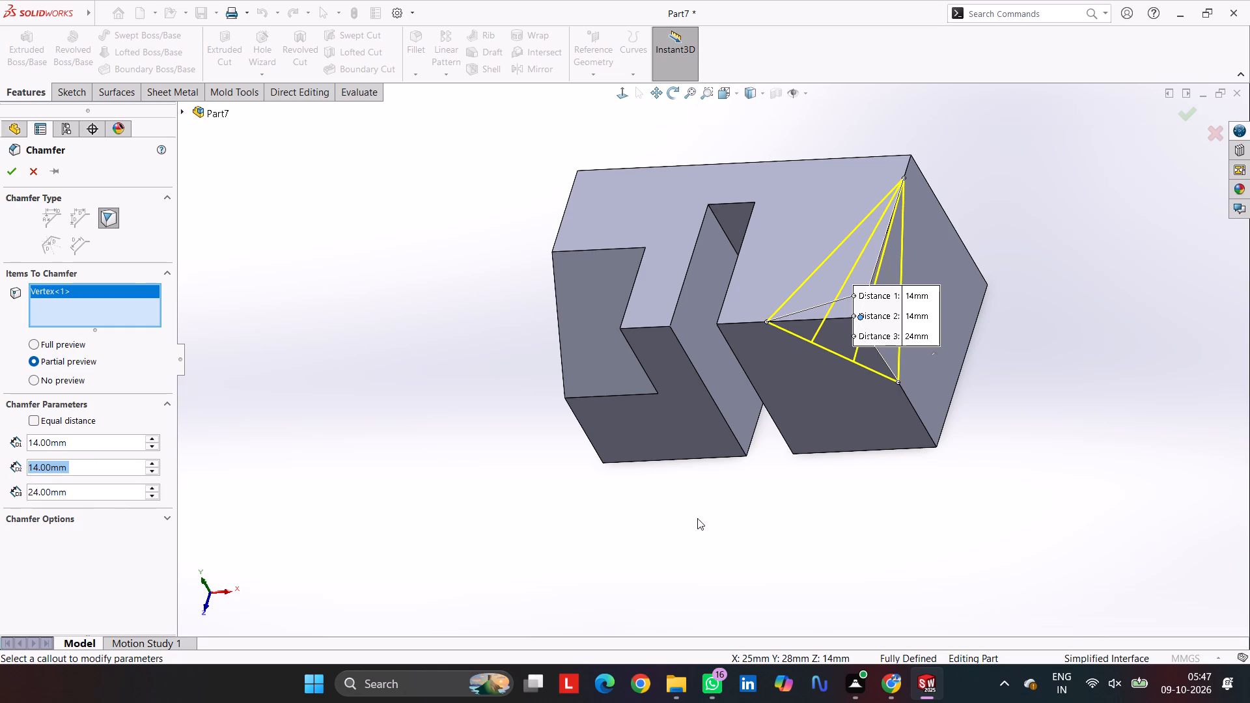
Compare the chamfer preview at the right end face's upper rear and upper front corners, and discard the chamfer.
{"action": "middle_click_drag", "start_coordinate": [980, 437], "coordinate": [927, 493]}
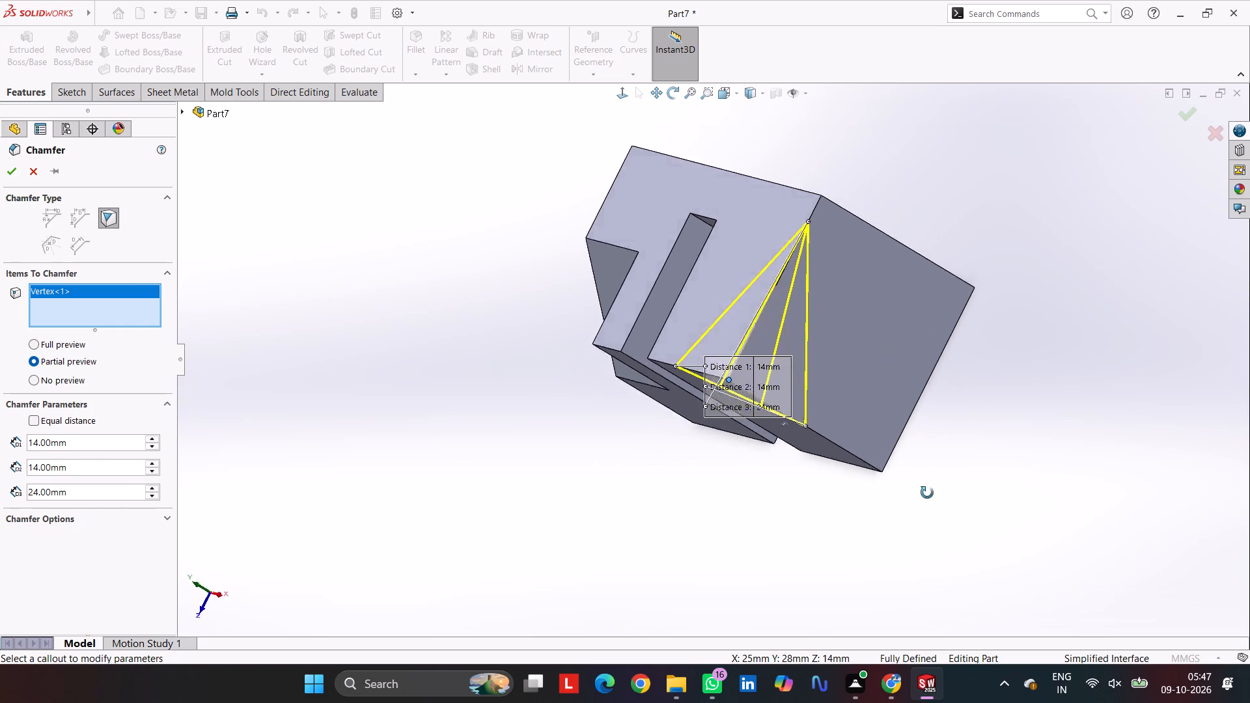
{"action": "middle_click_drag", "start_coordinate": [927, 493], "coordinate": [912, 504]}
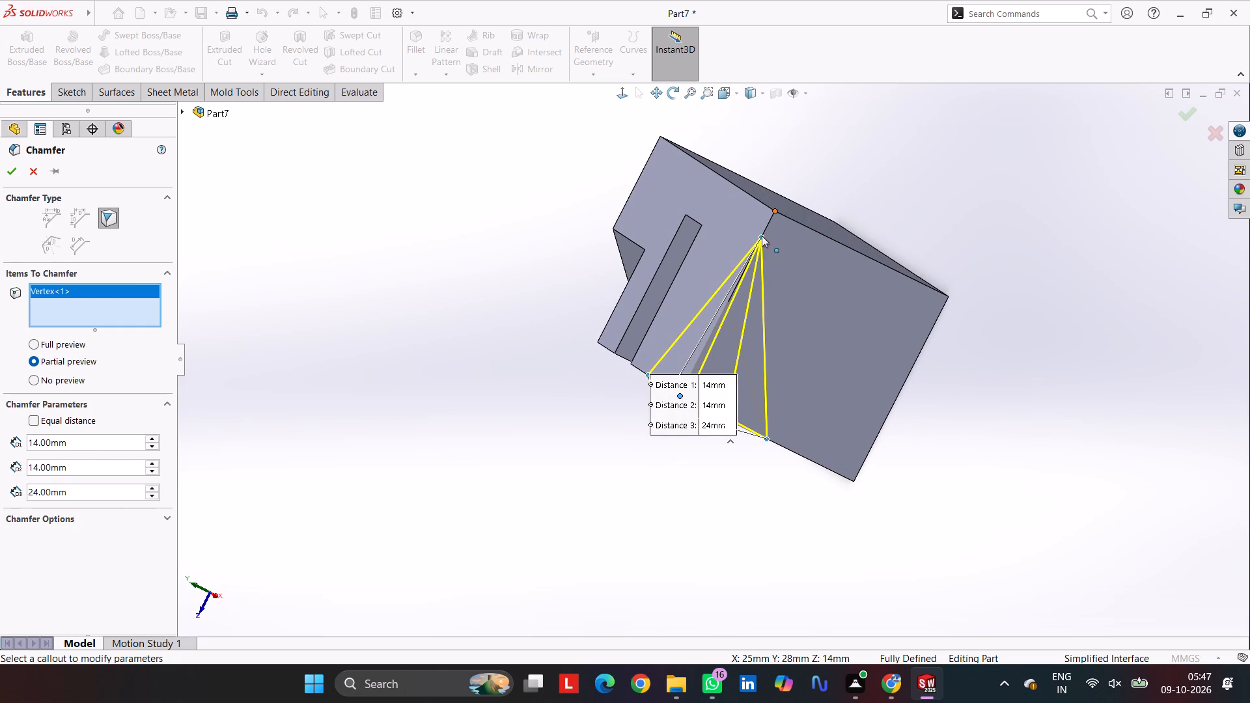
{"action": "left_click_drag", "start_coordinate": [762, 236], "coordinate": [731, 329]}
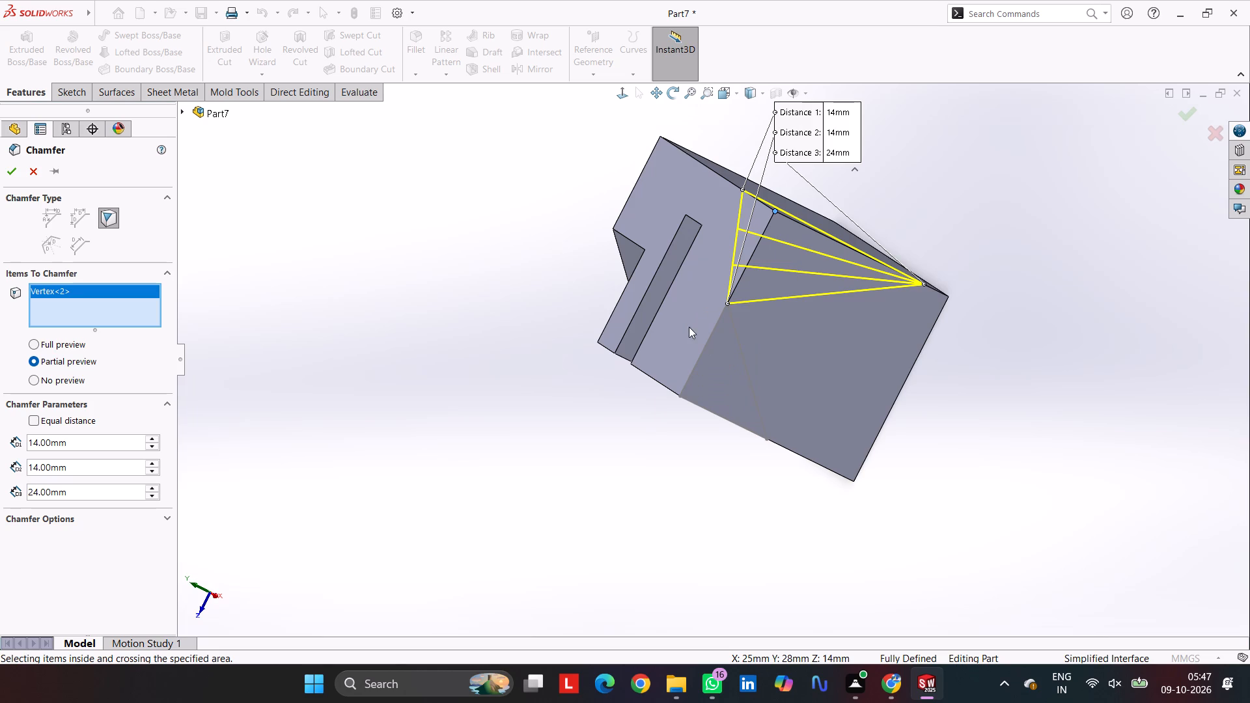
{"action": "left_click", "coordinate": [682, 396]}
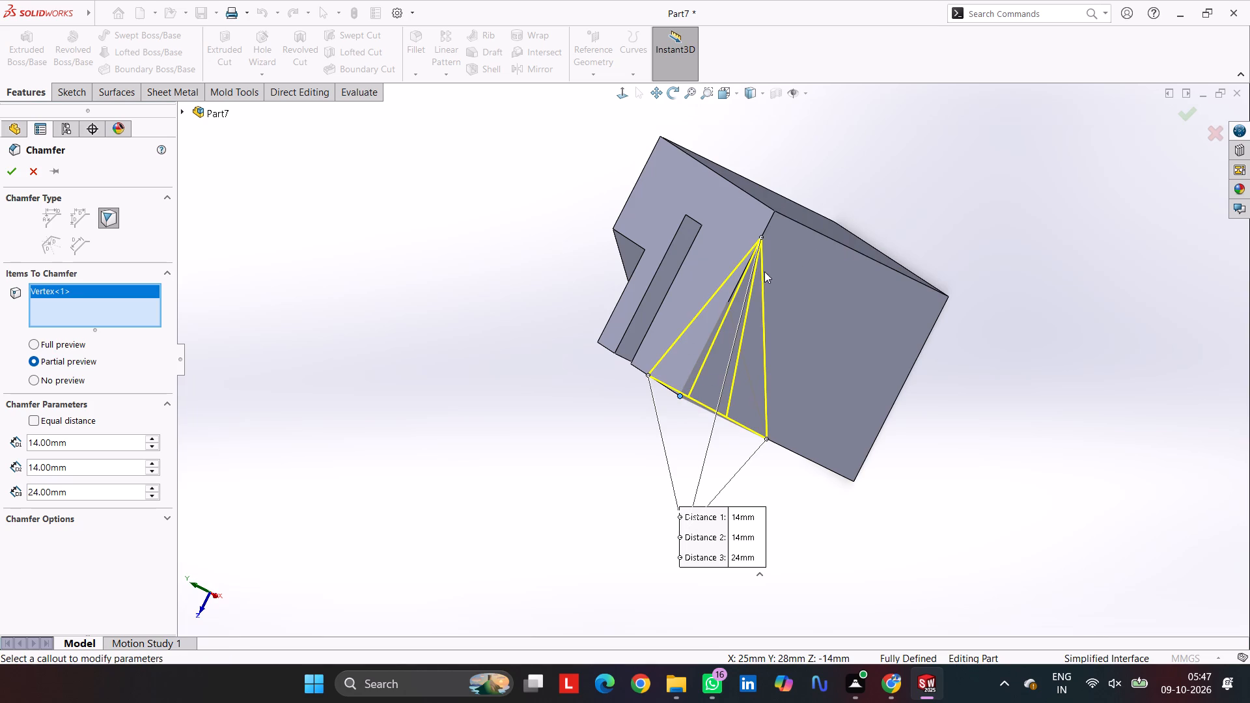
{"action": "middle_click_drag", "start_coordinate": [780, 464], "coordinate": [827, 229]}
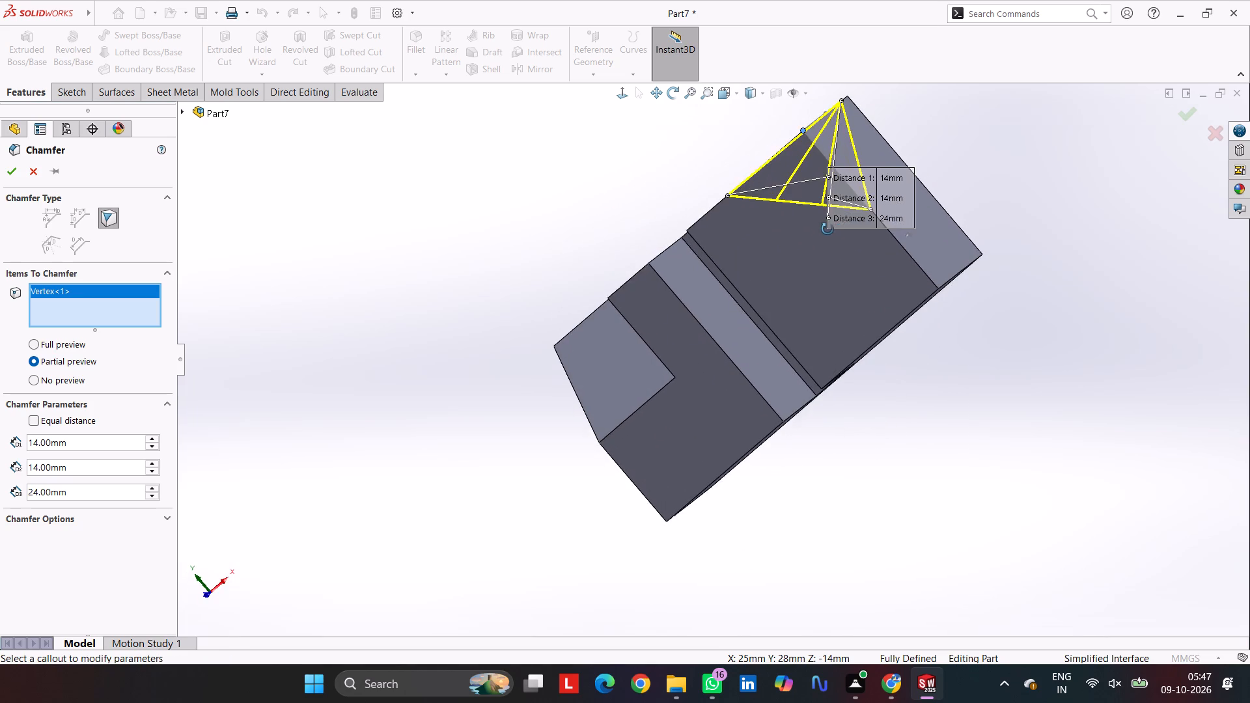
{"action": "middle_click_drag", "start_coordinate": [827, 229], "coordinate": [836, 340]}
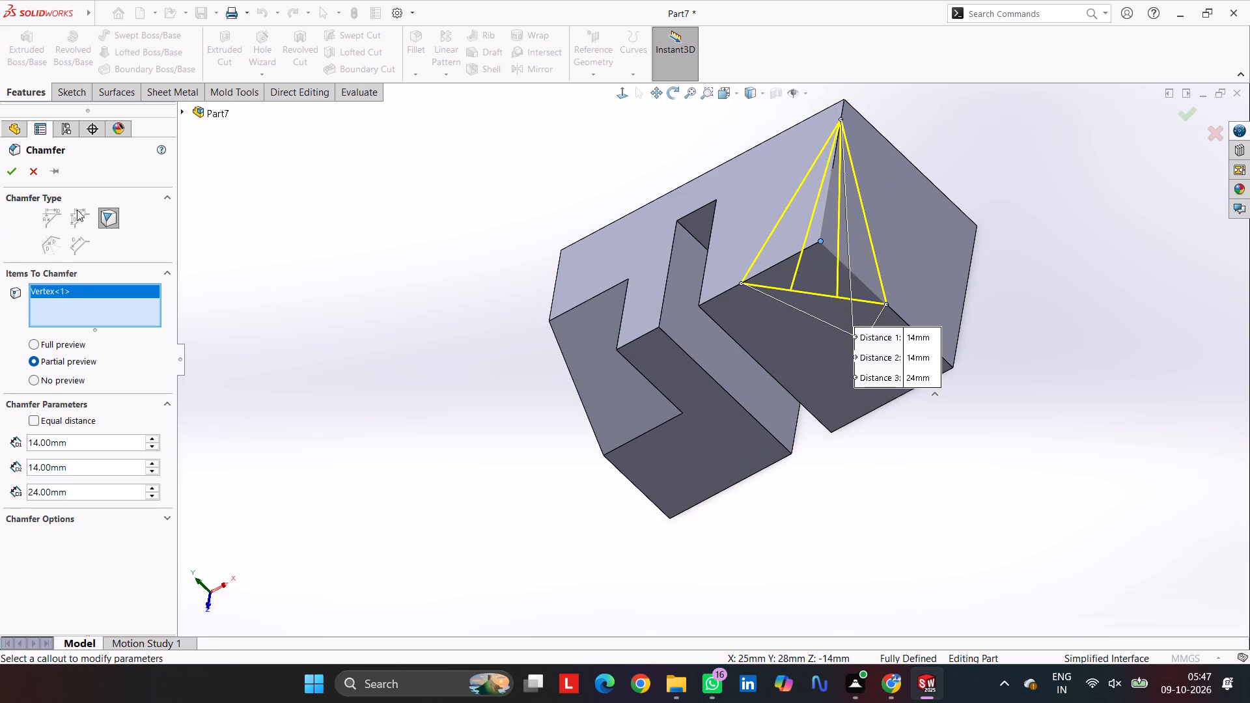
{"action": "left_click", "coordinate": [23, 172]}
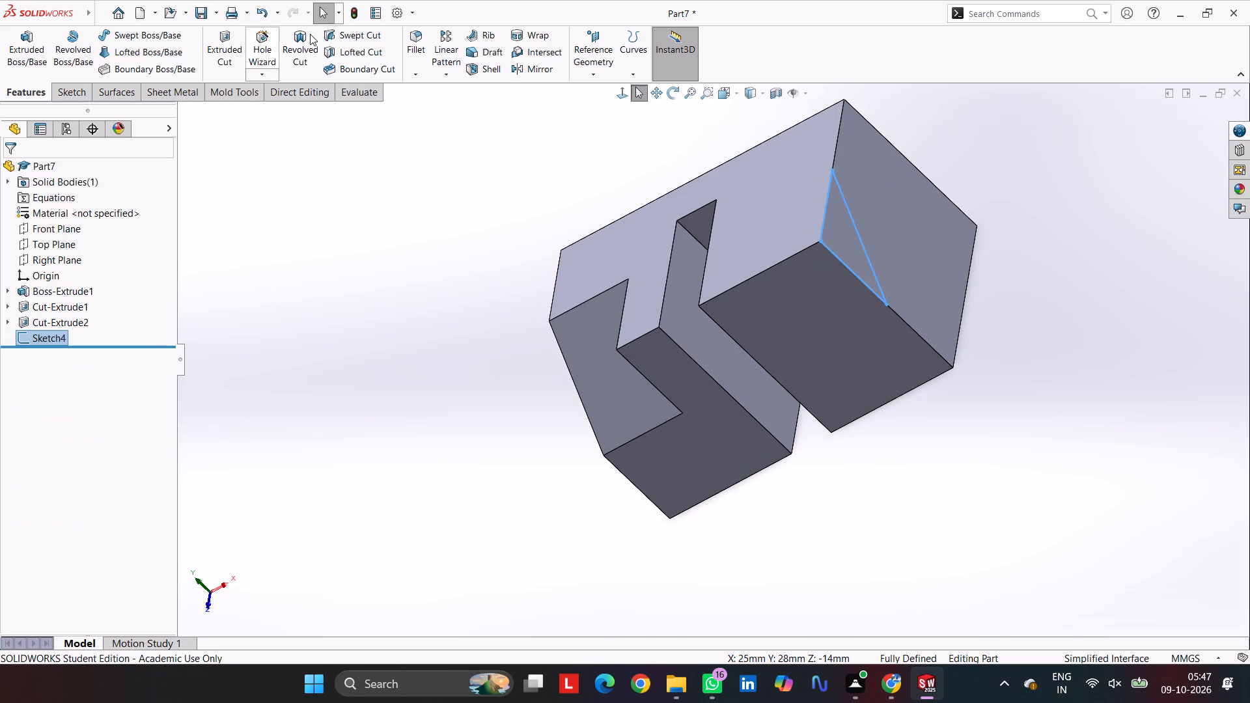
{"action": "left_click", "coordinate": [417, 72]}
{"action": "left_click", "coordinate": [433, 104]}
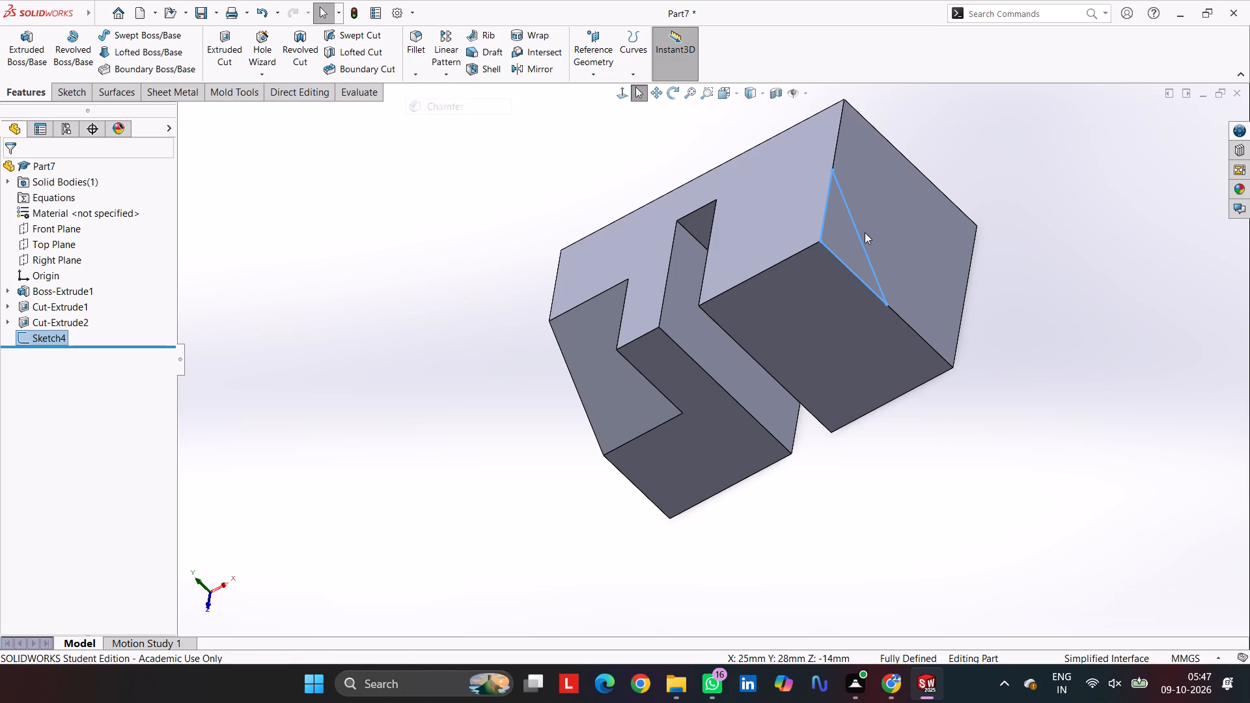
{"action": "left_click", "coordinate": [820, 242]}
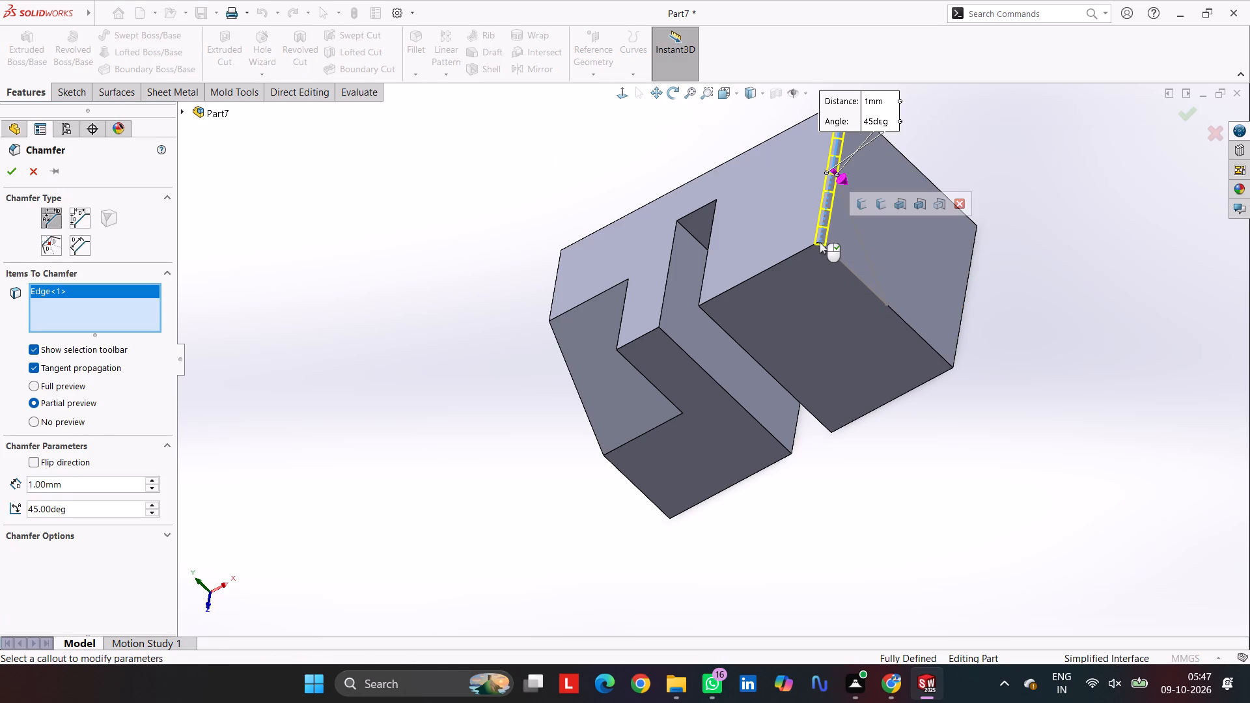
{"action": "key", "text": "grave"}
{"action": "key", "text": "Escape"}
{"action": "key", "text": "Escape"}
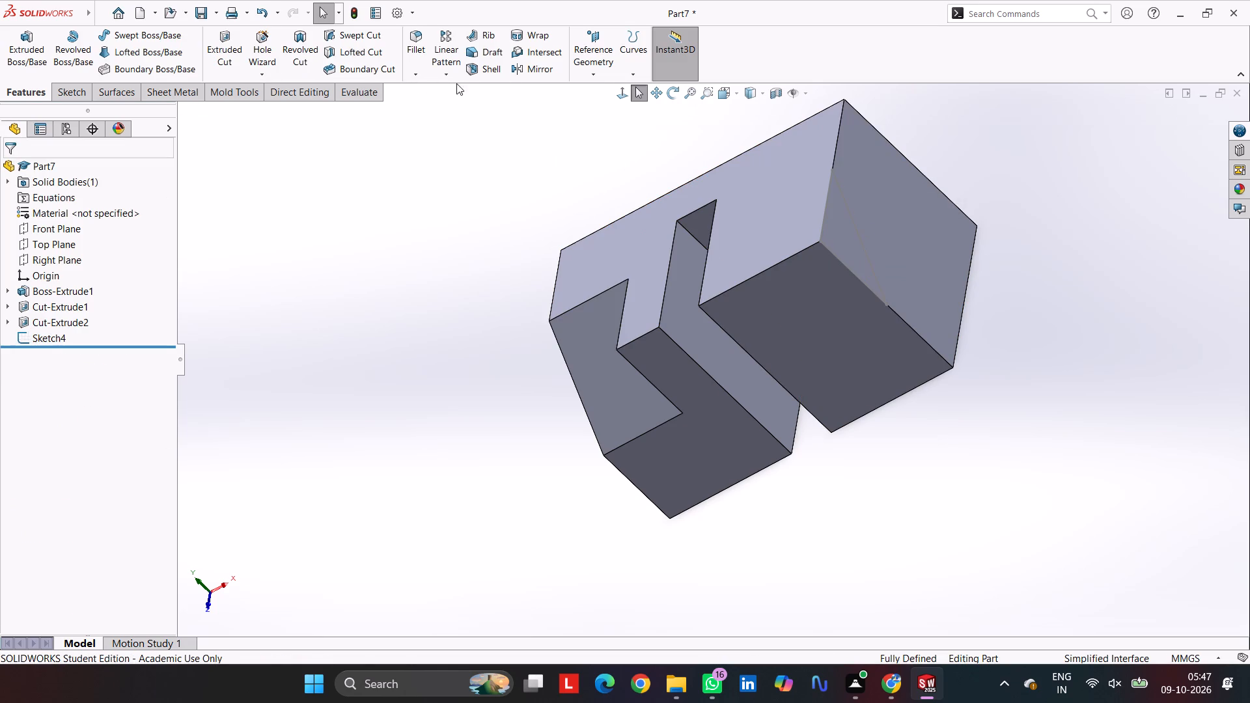
Chamfer the upper front corner of the block's right end face as a vertex chamfer with all three distances 14 mm.
{"action": "left_click", "coordinate": [428, 74]}
{"action": "left_click", "coordinate": [437, 105]}
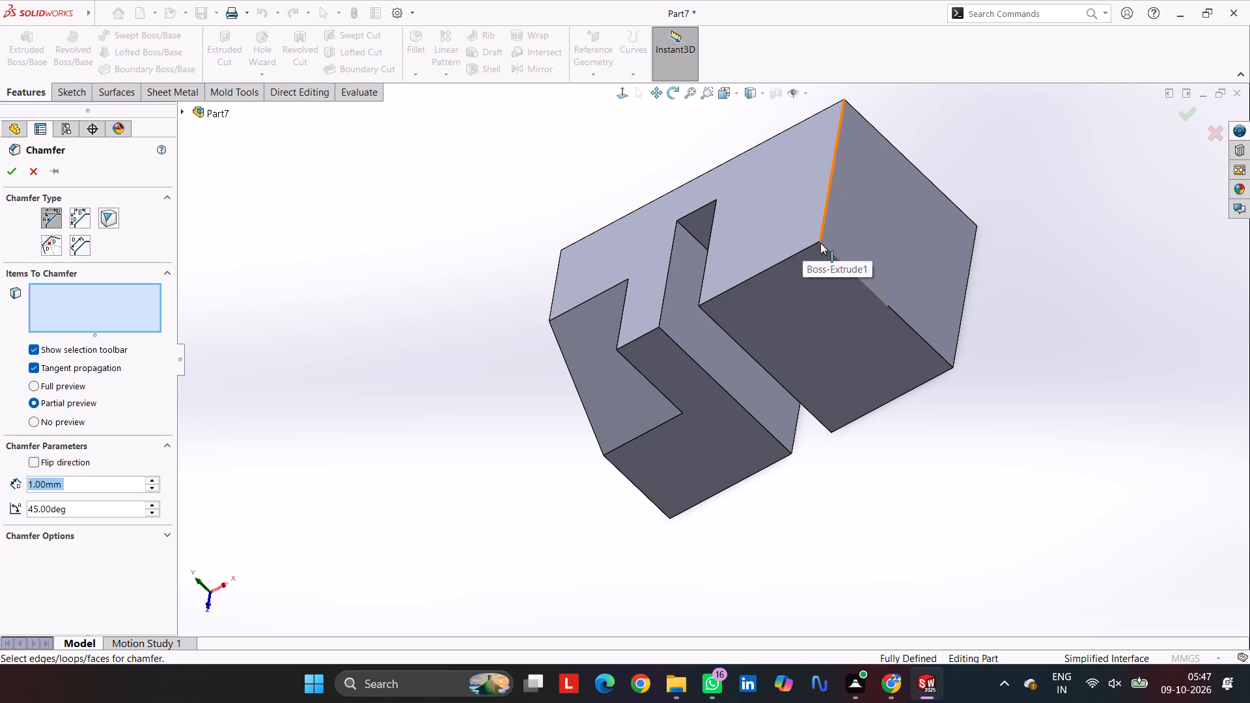
{"action": "left_click", "coordinate": [115, 221]}
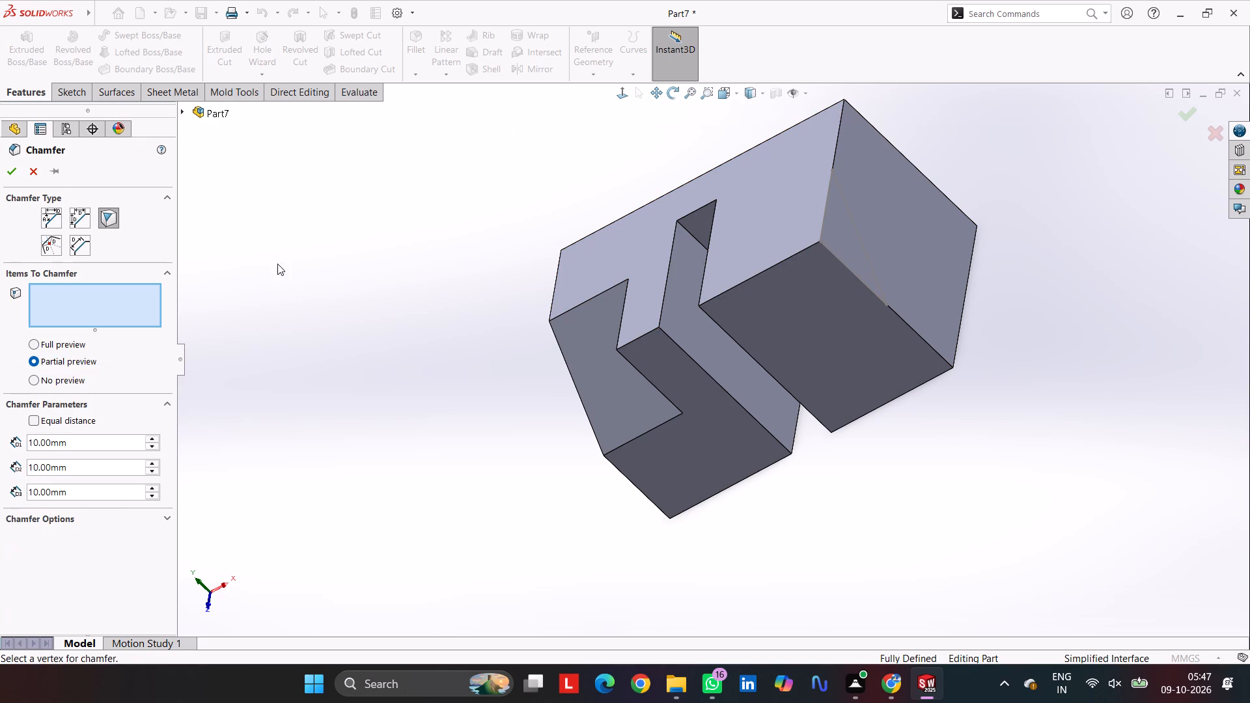
{"action": "left_click", "coordinate": [817, 241]}
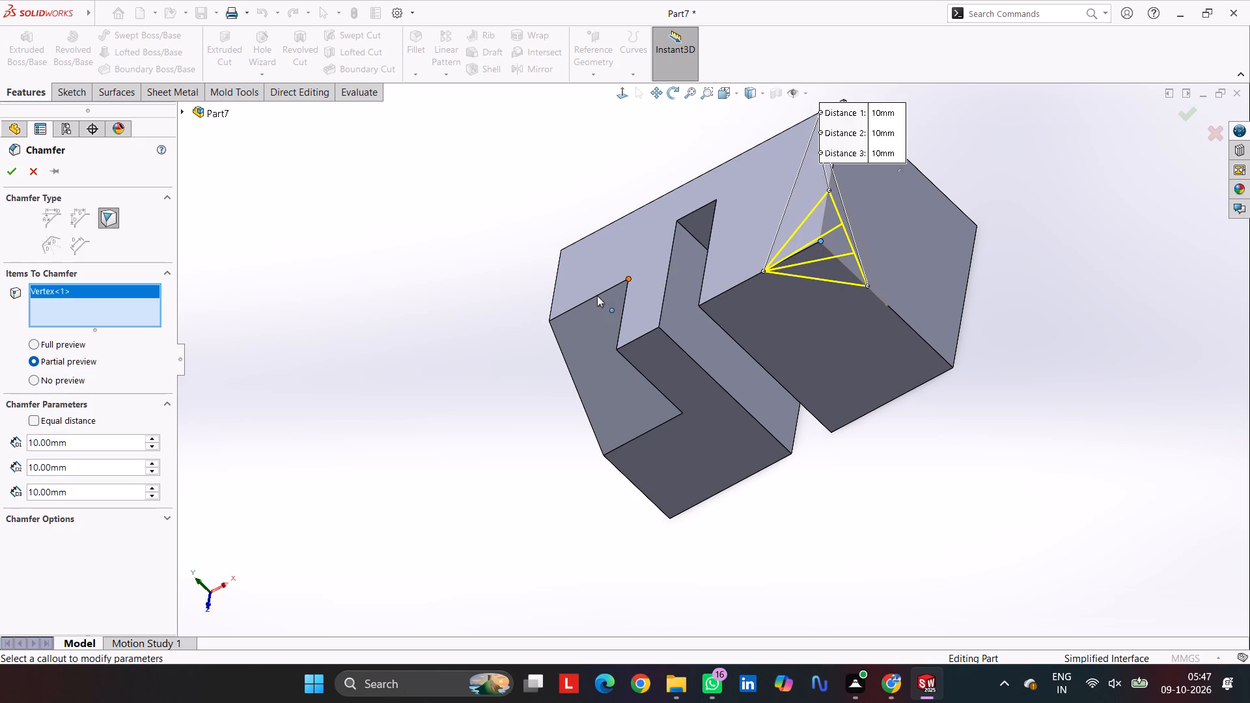
{"action": "middle_click_drag", "start_coordinate": [608, 301], "coordinate": [718, 432]}
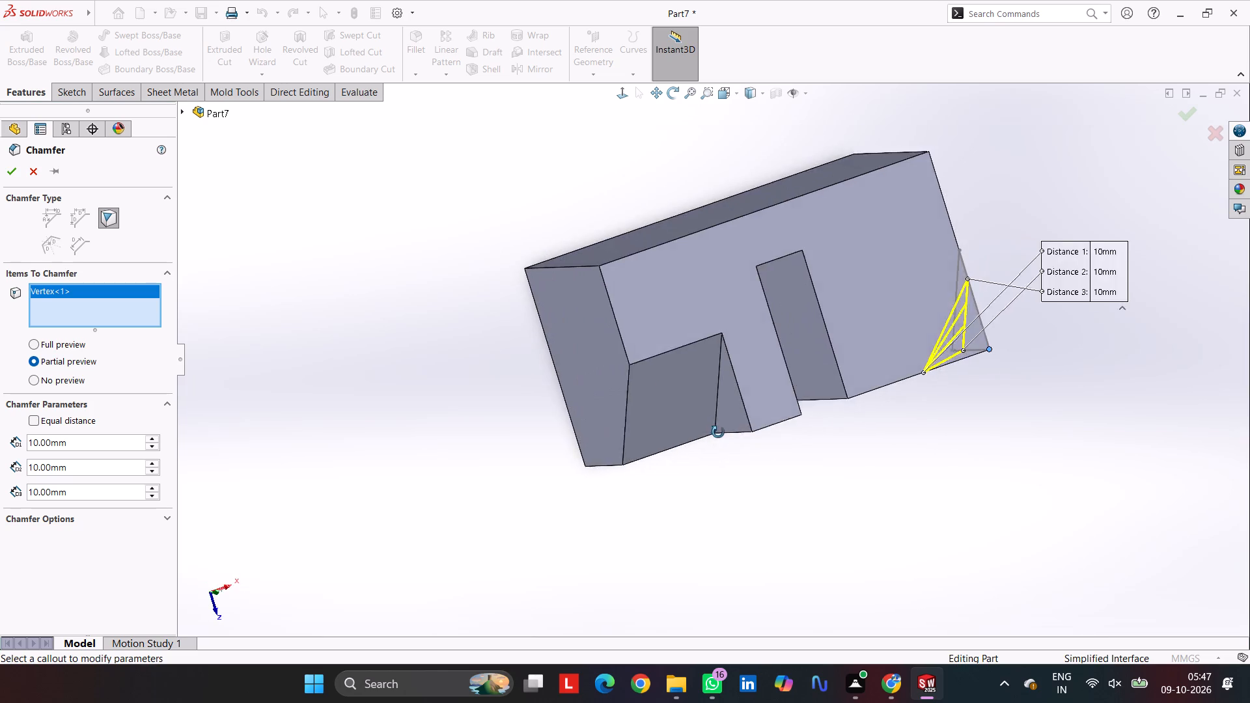
{"action": "middle_click_drag", "start_coordinate": [718, 432], "coordinate": [617, 268]}
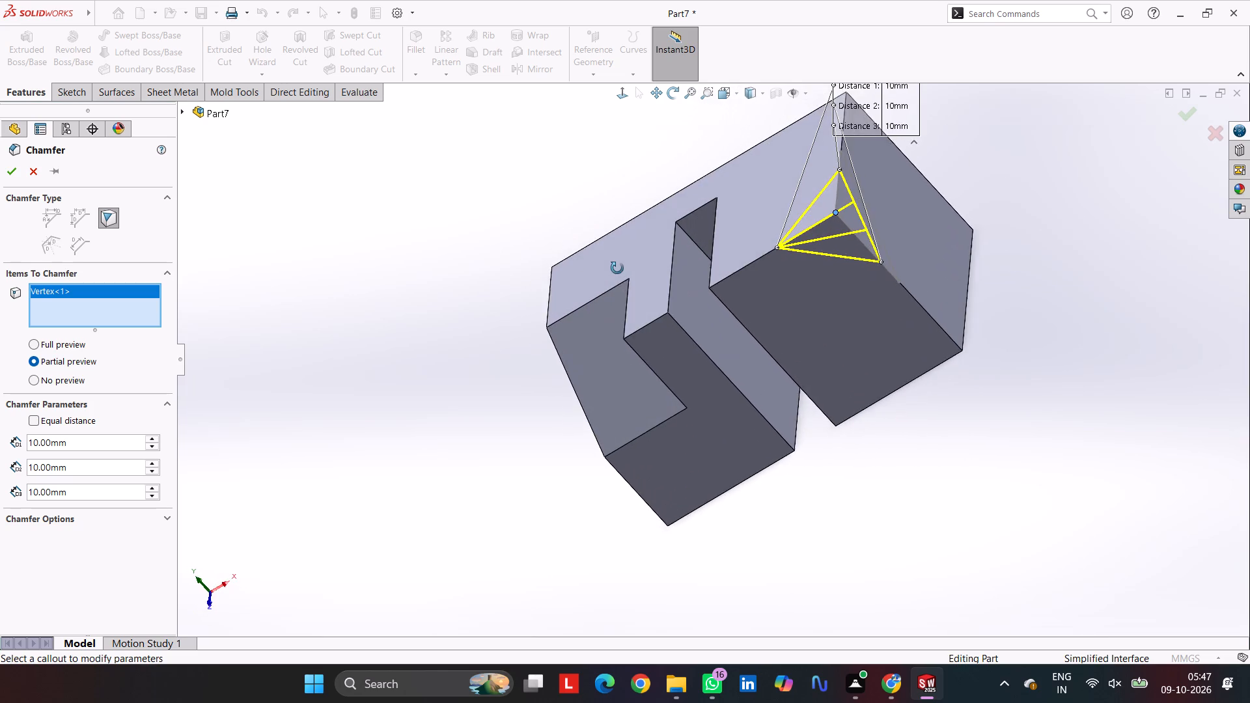
{"action": "middle_click_drag", "start_coordinate": [617, 268], "coordinate": [635, 291]}
{"action": "left_click_drag", "start_coordinate": [98, 448], "coordinate": [44, 441]}
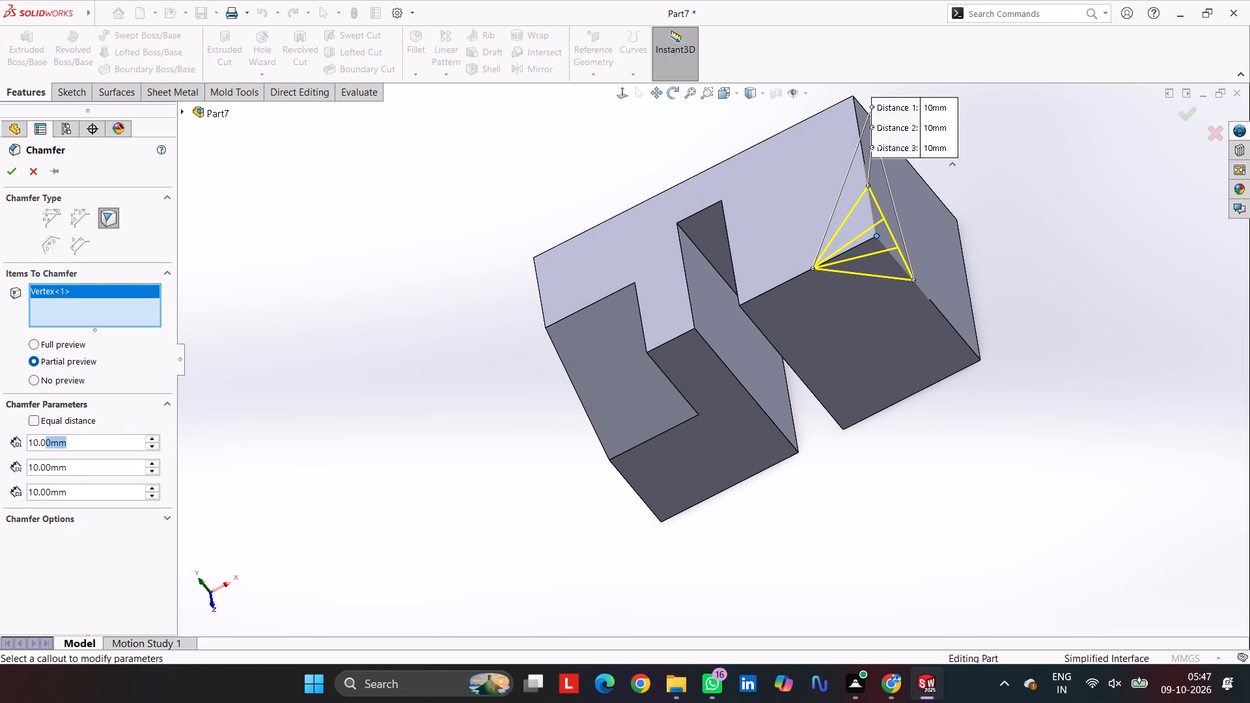
{"action": "left_click_drag", "start_coordinate": [44, 441], "coordinate": [0, 454]}
{"action": "type", "text": "14"}
{"action": "key", "text": "Return"}
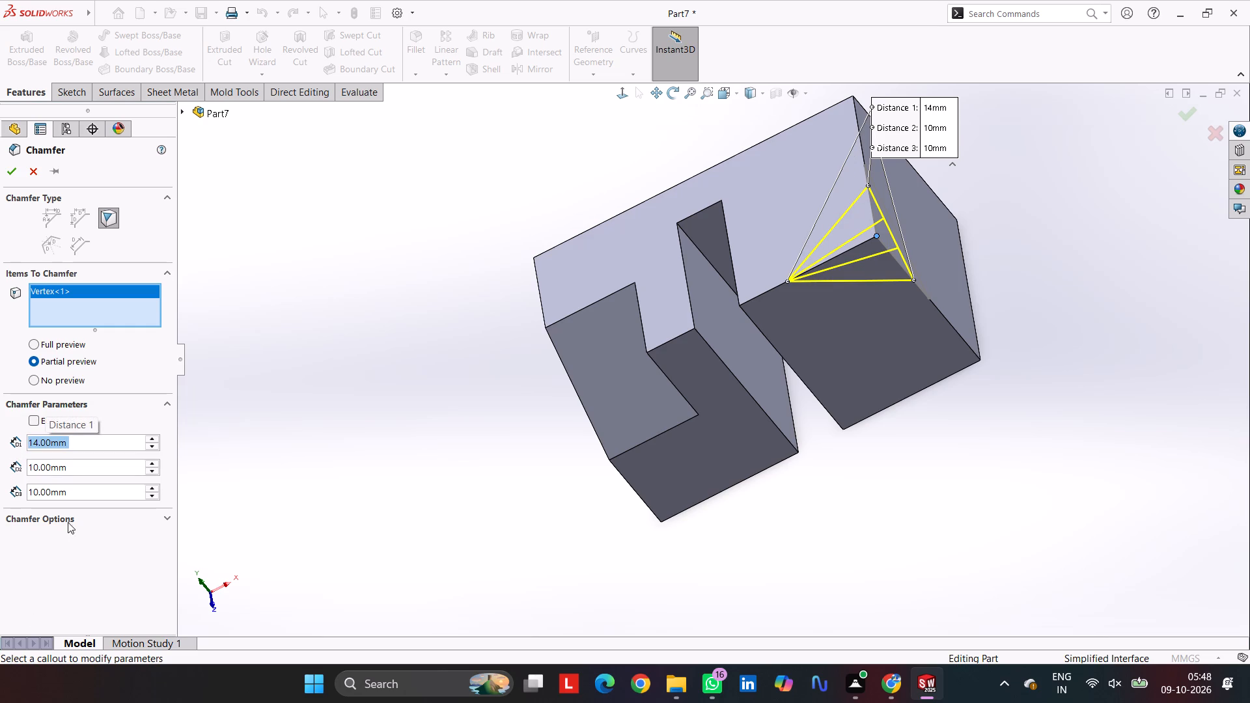
{"action": "left_click_drag", "start_coordinate": [90, 468], "coordinate": [0, 470]}
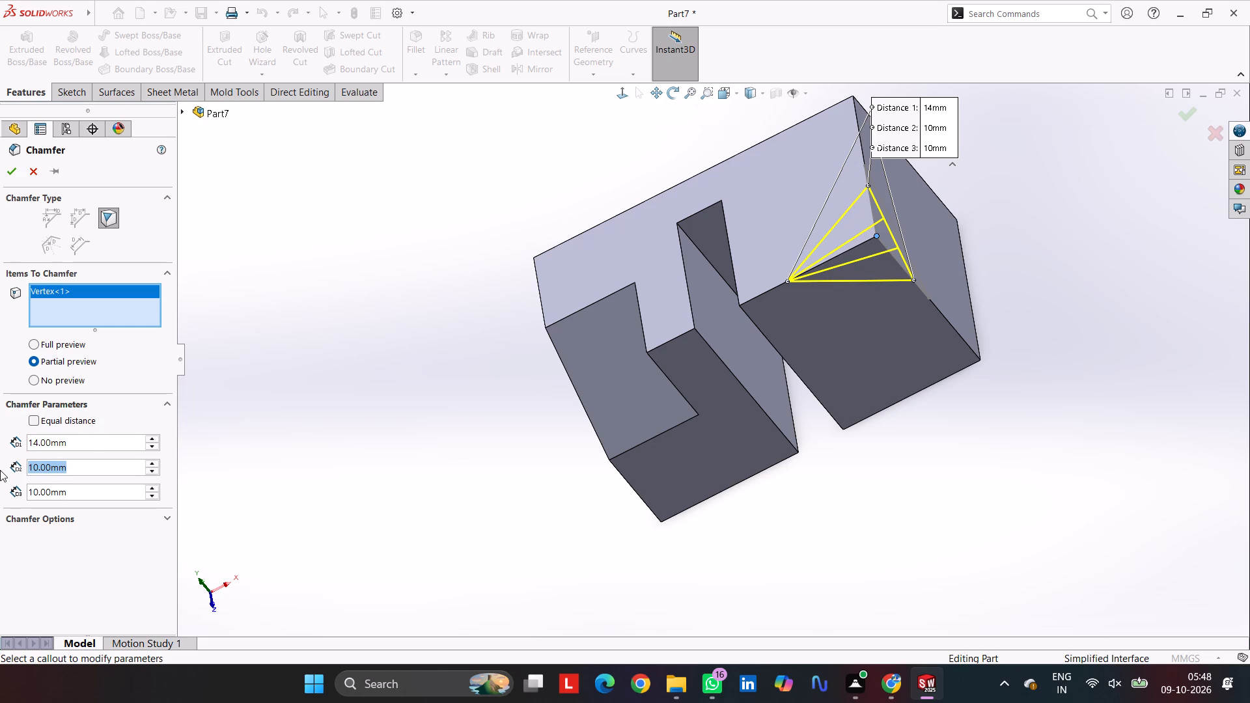
{"action": "key", "text": "1"}
{"action": "key", "text": "4"}
{"action": "key", "text": "Return"}
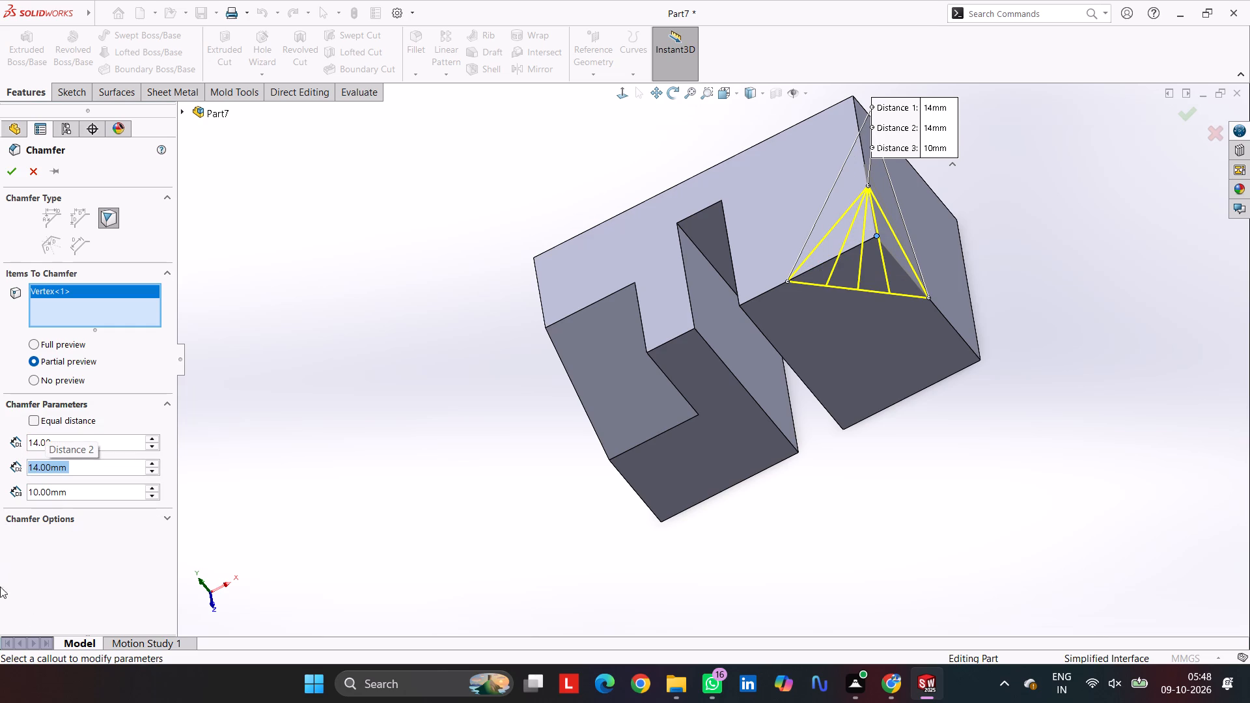
{"action": "left_click_drag", "start_coordinate": [94, 488], "coordinate": [0, 514]}
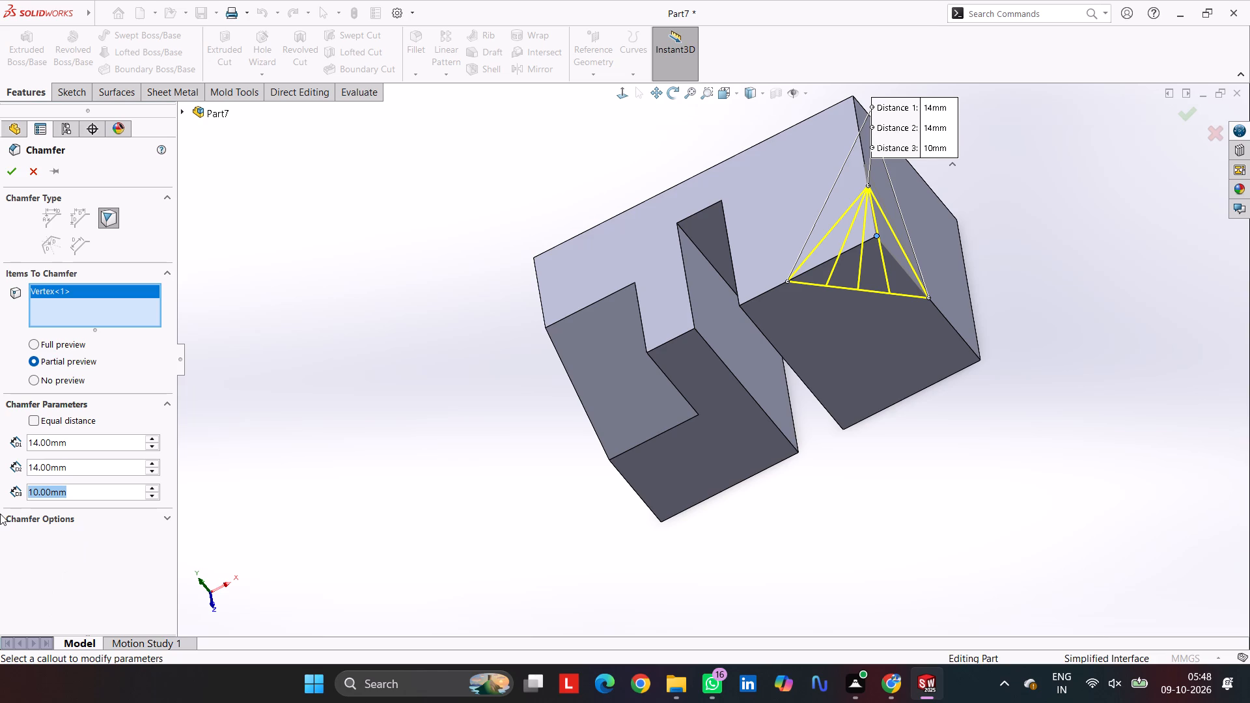
{"action": "key", "text": "1"}
{"action": "key", "text": "4"}
{"action": "key", "text": "Return"}
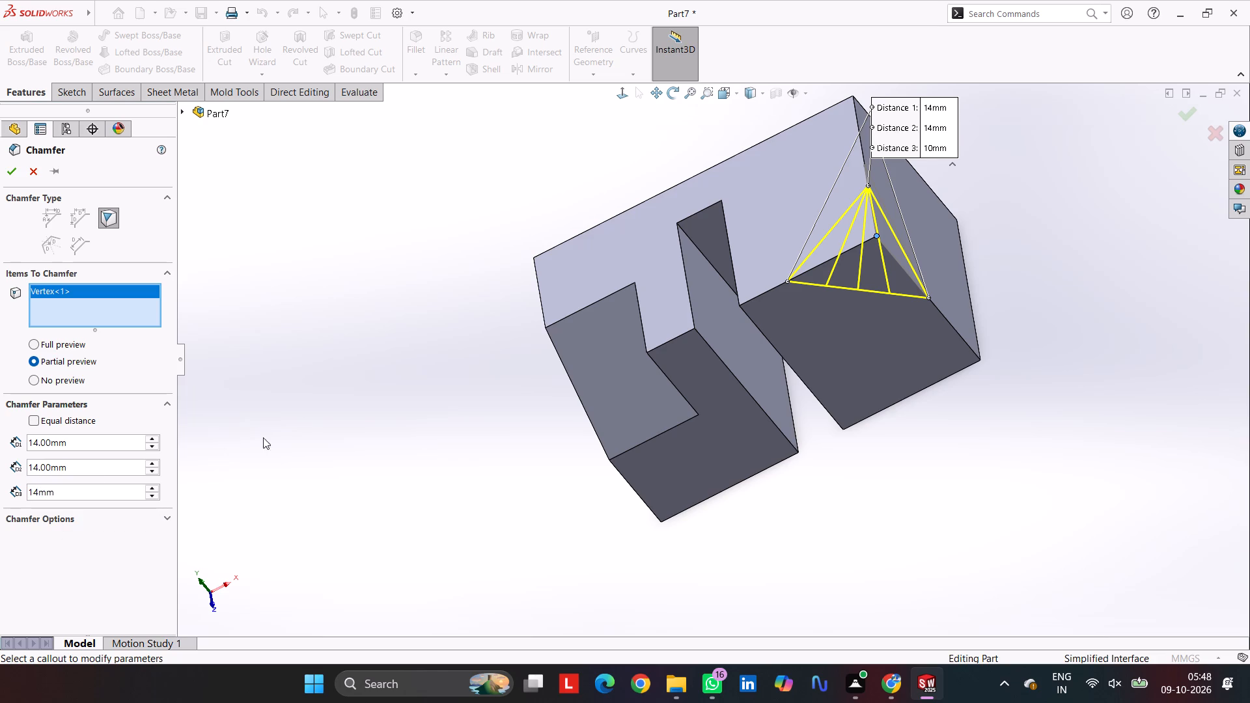
{"action": "key", "text": "Return"}
{"action": "middle_click_drag", "start_coordinate": [262, 403], "coordinate": [290, 442]}
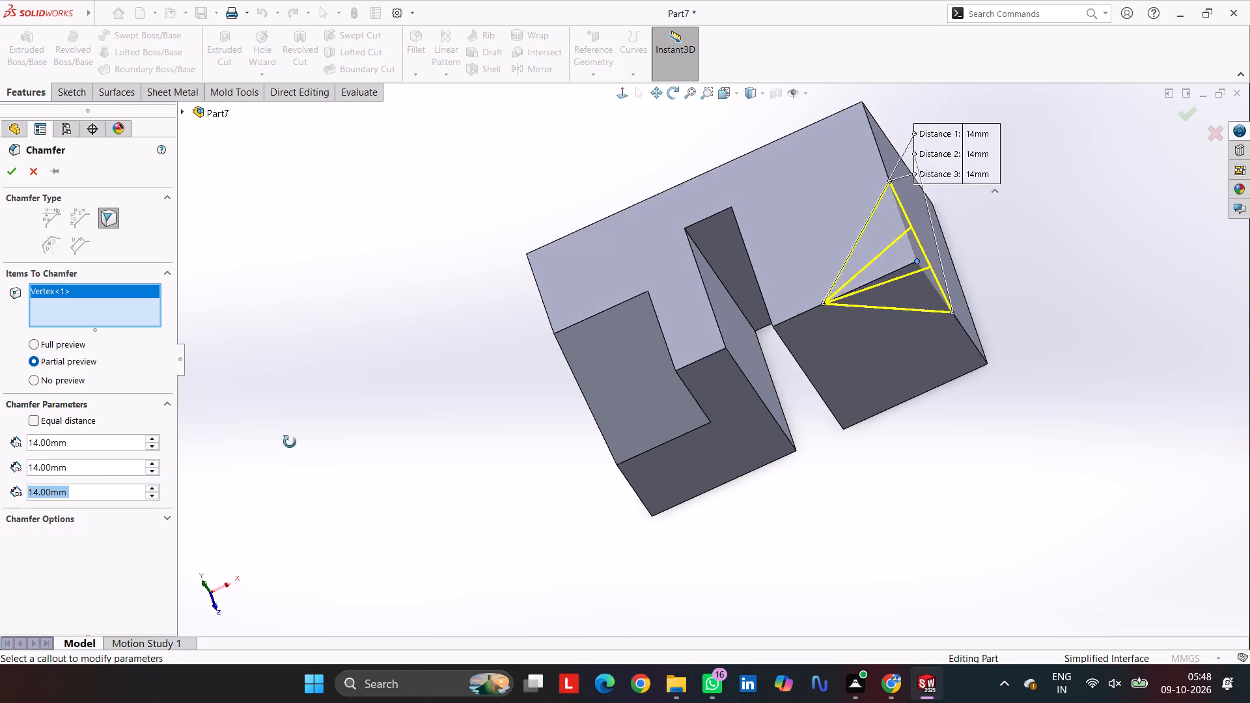
{"action": "middle_click_drag", "start_coordinate": [290, 442], "coordinate": [148, 404]}
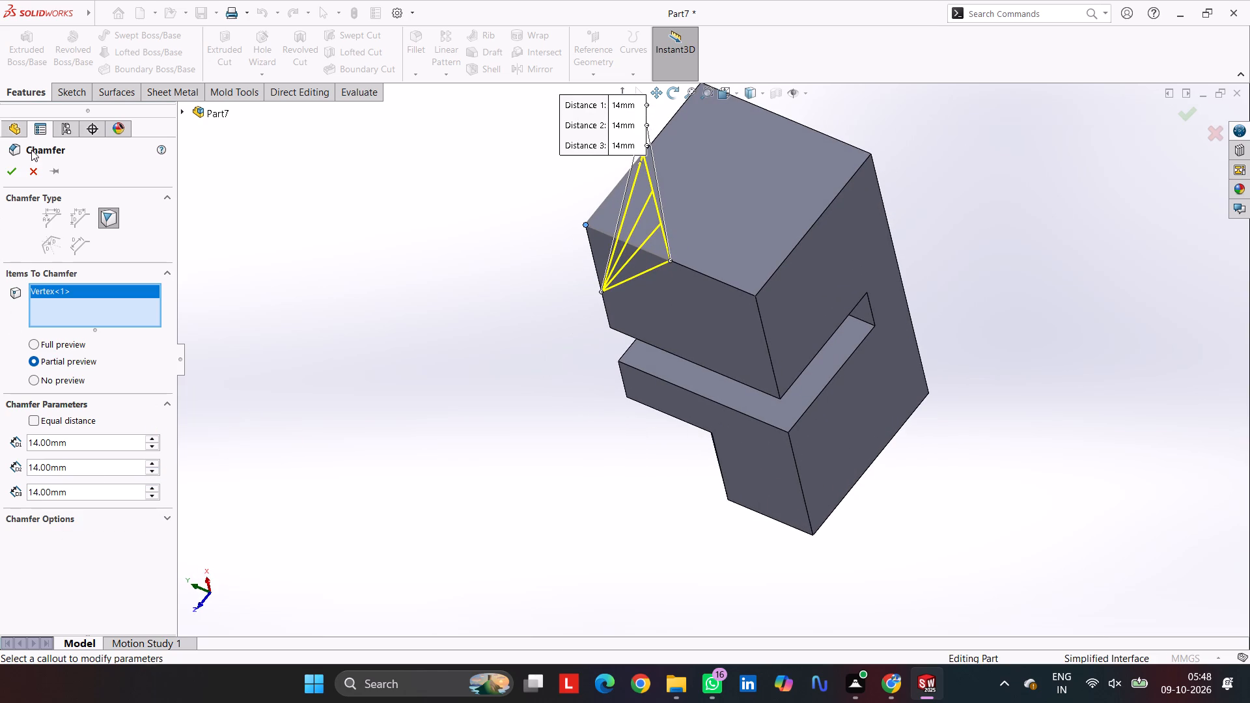
{"action": "left_click", "coordinate": [10, 174]}
Delete the unused triangular sketch, Sketch4, from the block's right end face.
{"action": "middle_click_drag", "start_coordinate": [413, 276], "coordinate": [479, 310]}
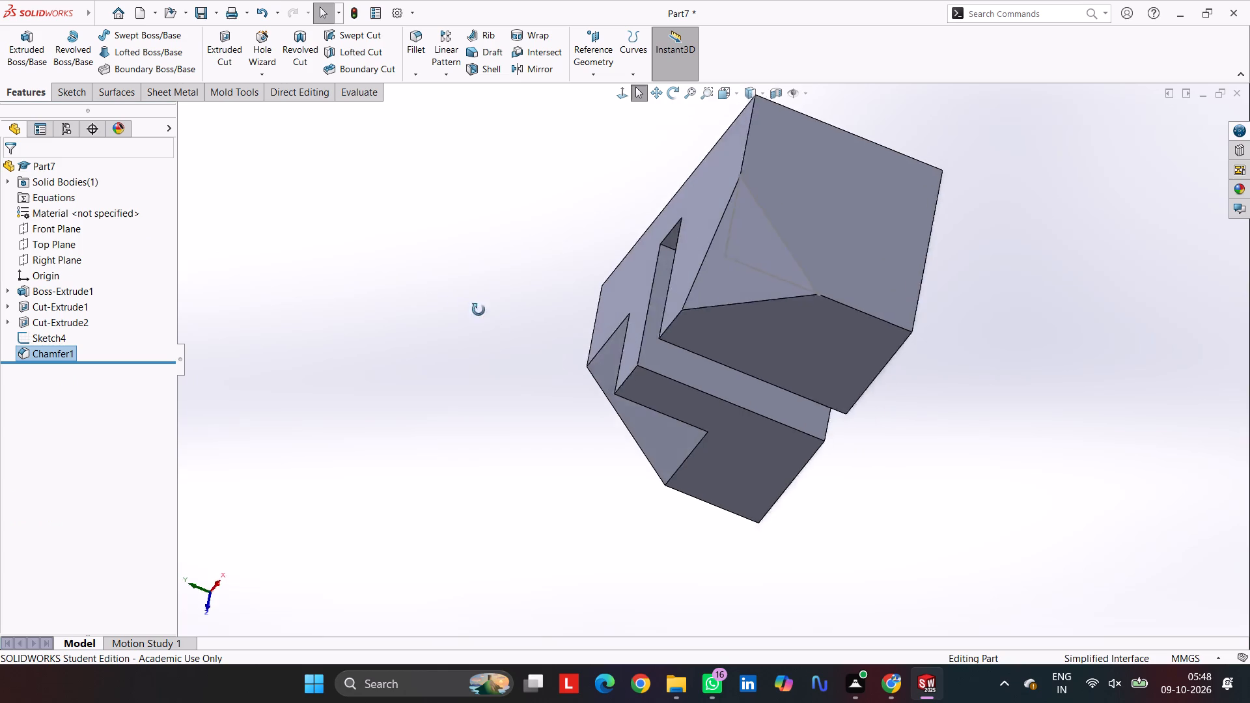
{"action": "middle_click_drag", "start_coordinate": [479, 310], "coordinate": [540, 331]}
{"action": "left_click", "coordinate": [896, 283]}
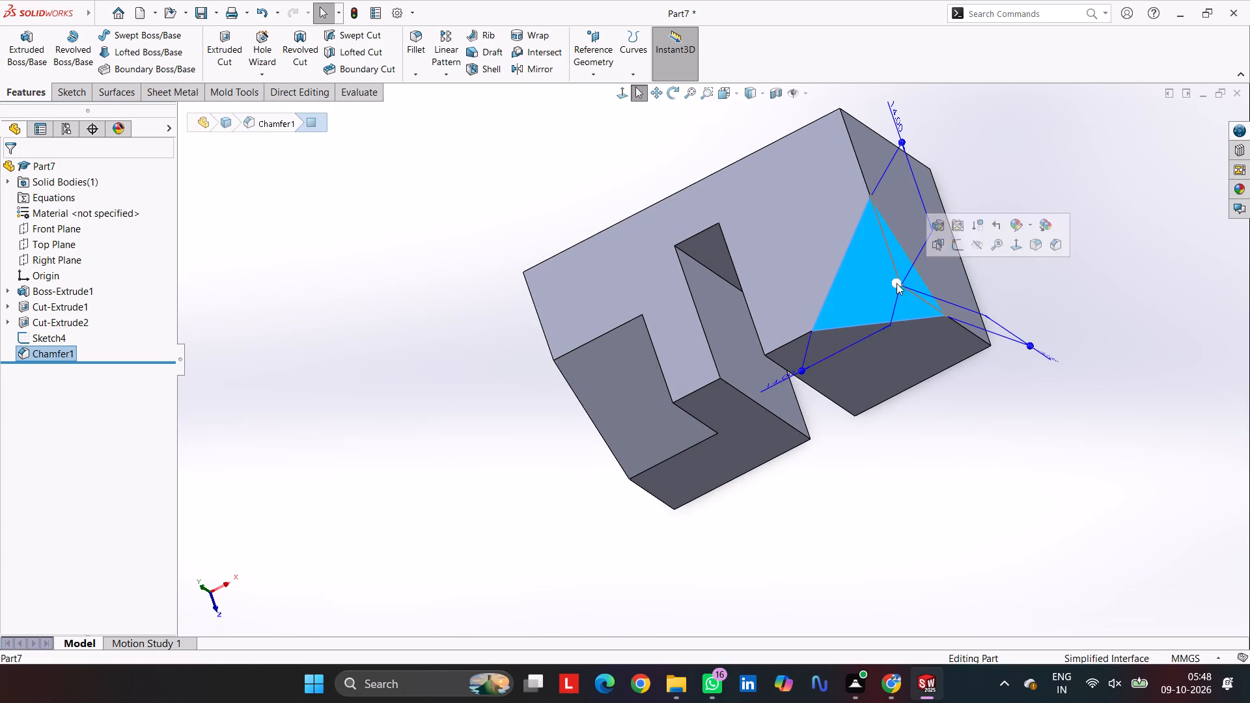
{"action": "left_click", "coordinate": [35, 342]}
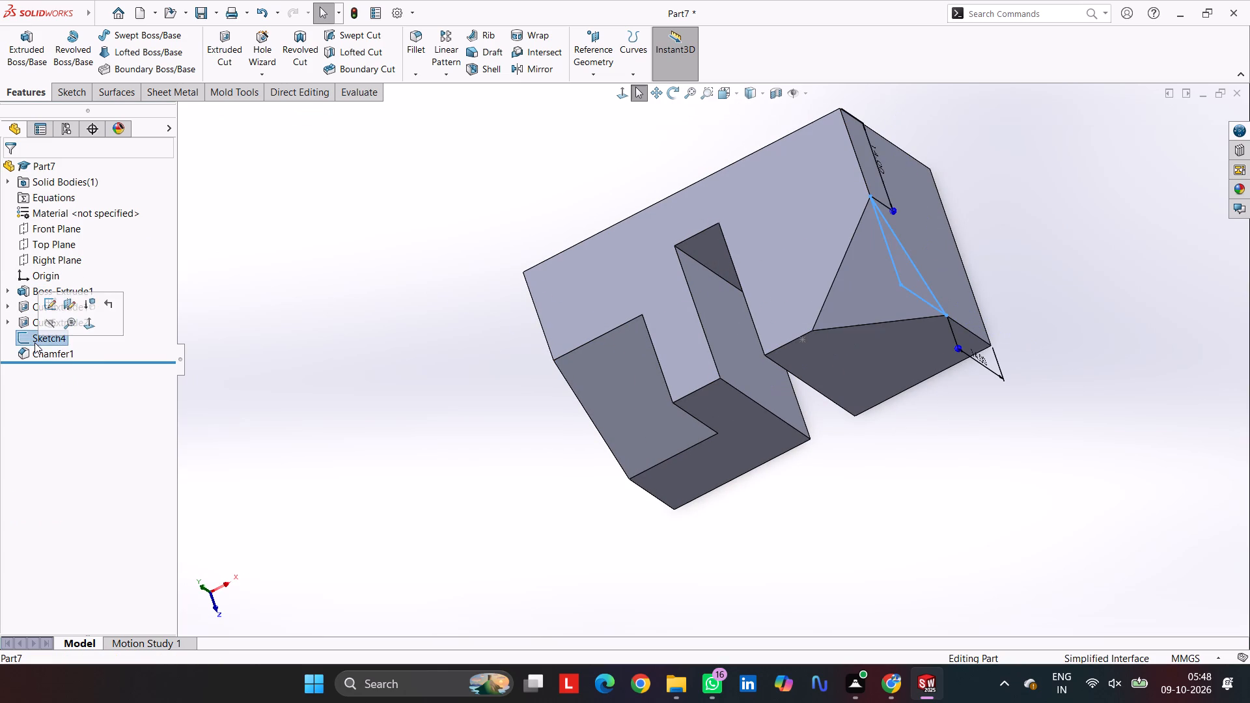
{"action": "key", "text": "Delete"}
{"action": "key", "text": "Return"}
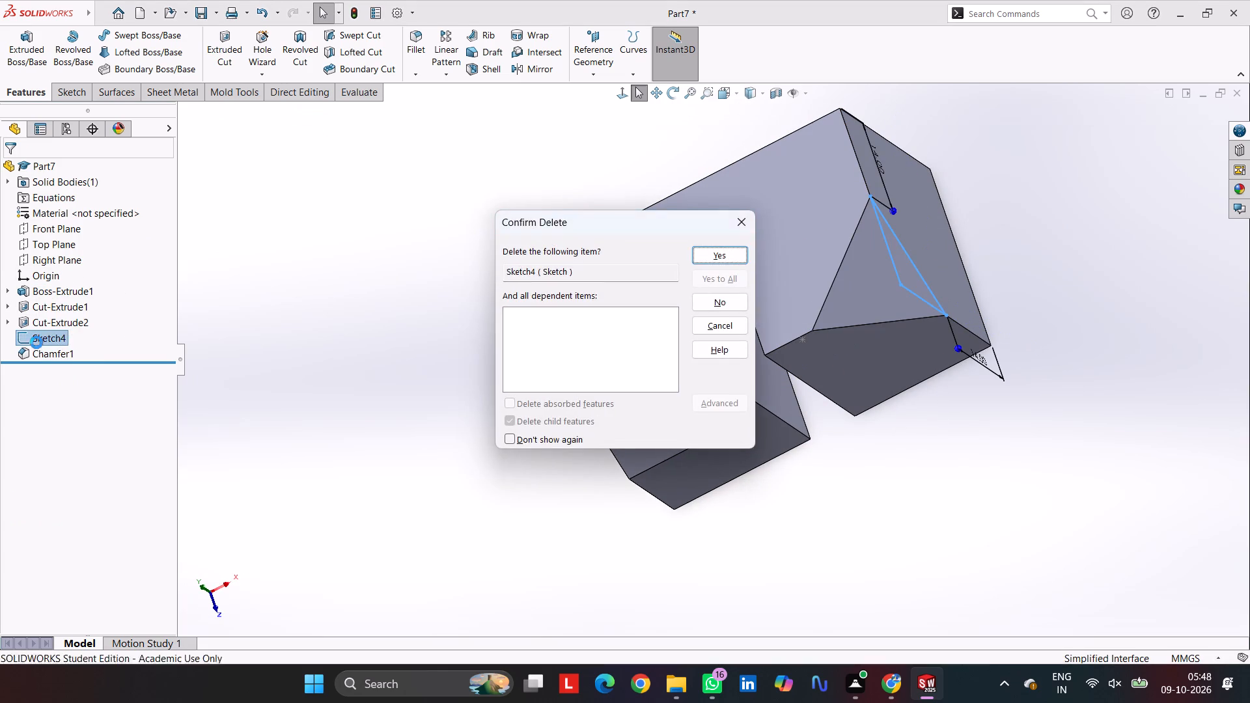
Save the part, shown in isometric orientation, as 9-6 in the PROJECT folder.
{"action": "middle_click_drag", "start_coordinate": [874, 469], "coordinate": [884, 473]}
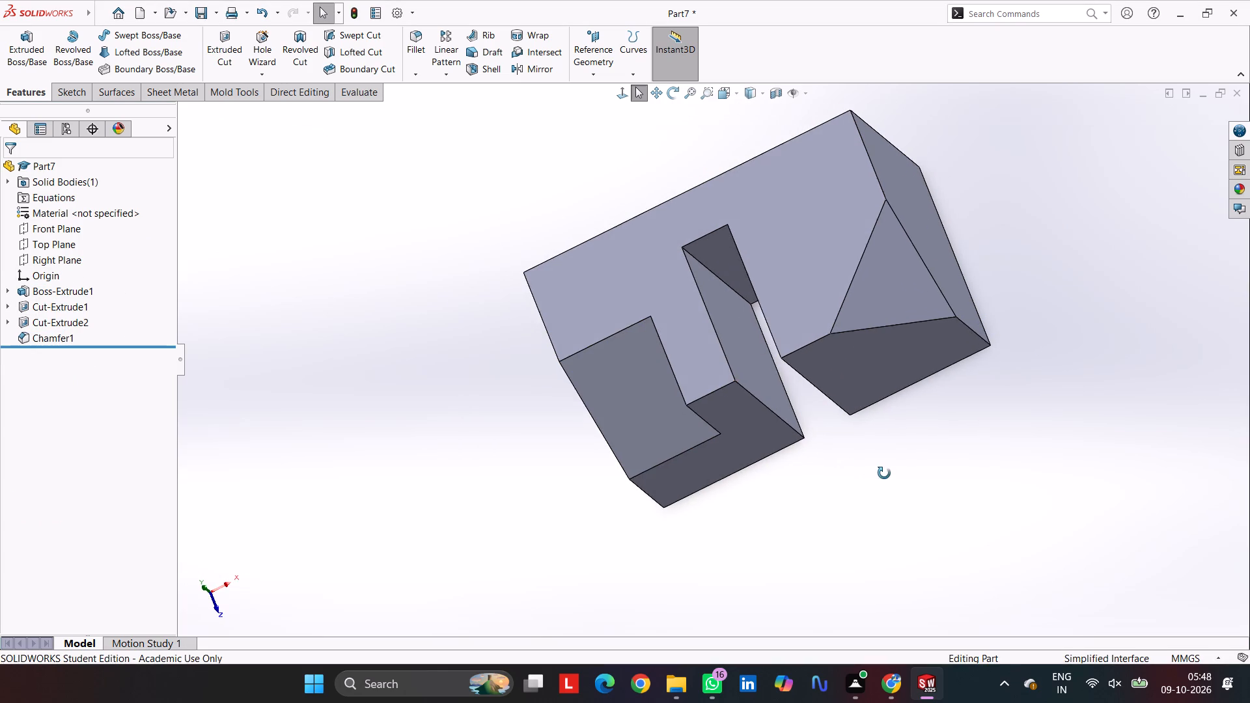
{"action": "middle_click_drag", "start_coordinate": [884, 473], "coordinate": [781, 407]}
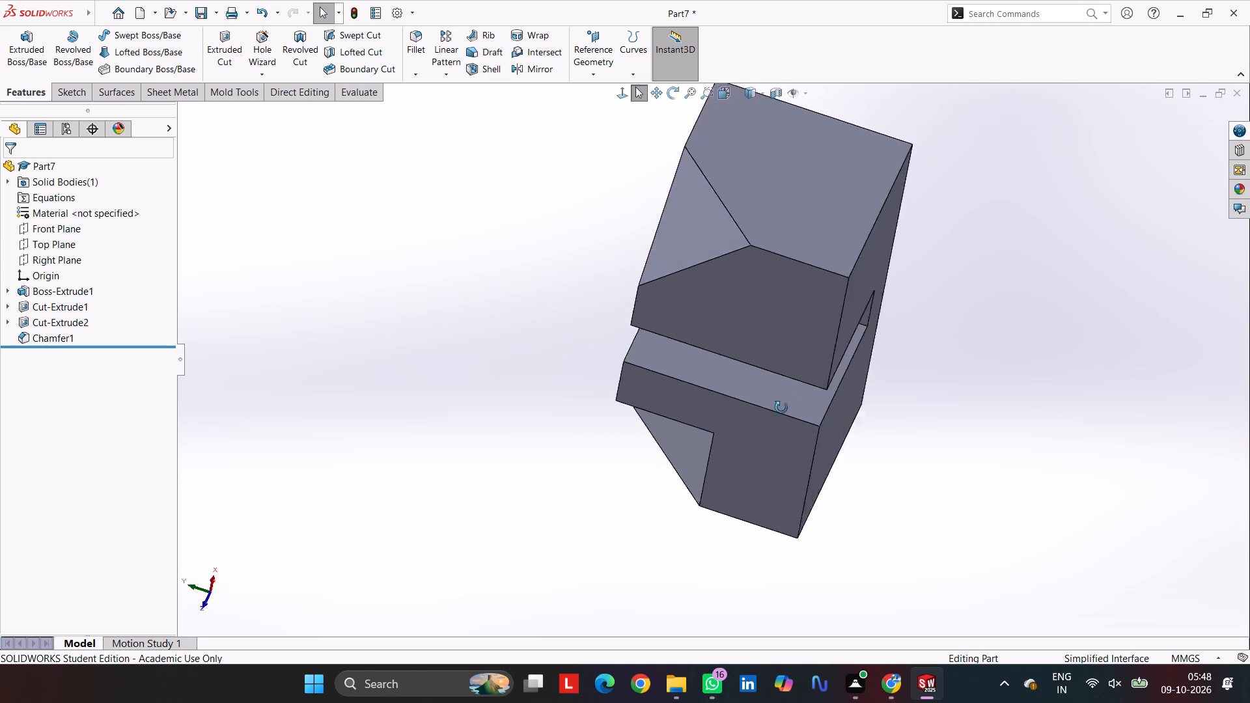
{"action": "middle_click_drag", "start_coordinate": [781, 407], "coordinate": [710, 484]}
{"action": "key", "text": "ctrl+7"}
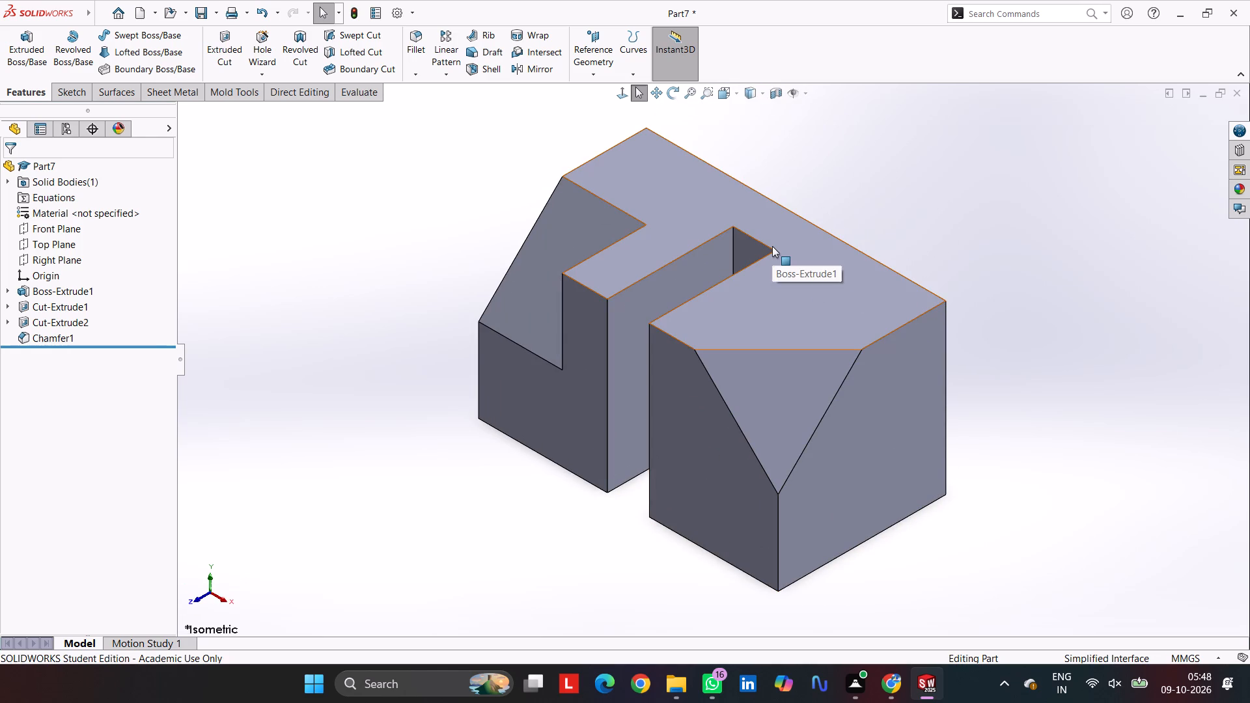
{"action": "key", "text": "ctrl+s"}
{"action": "scroll", "coordinate": [724, 279], "scroll_direction": "down", "scroll_amount": 2}
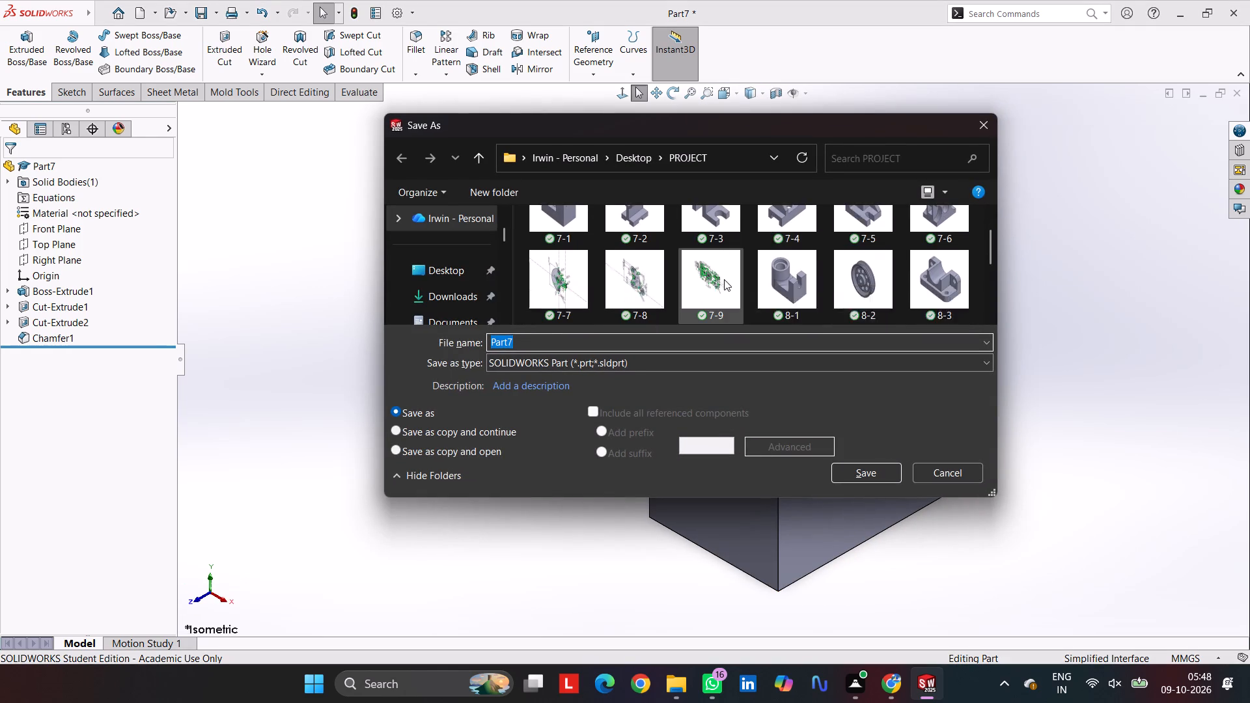
{"action": "scroll", "coordinate": [724, 279], "scroll_direction": "down", "scroll_amount": 2}
{"action": "left_click", "coordinate": [773, 262]}
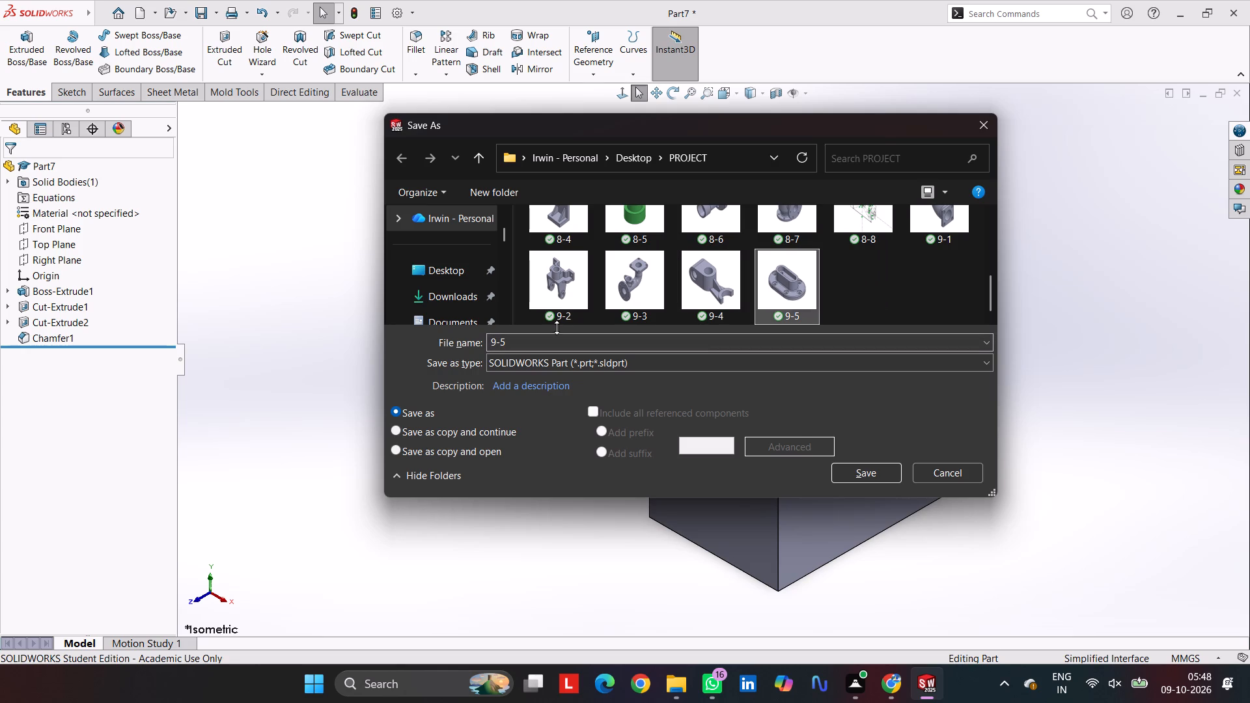
{"action": "left_click", "coordinate": [554, 348]}
{"action": "left_click", "coordinate": [553, 348]}
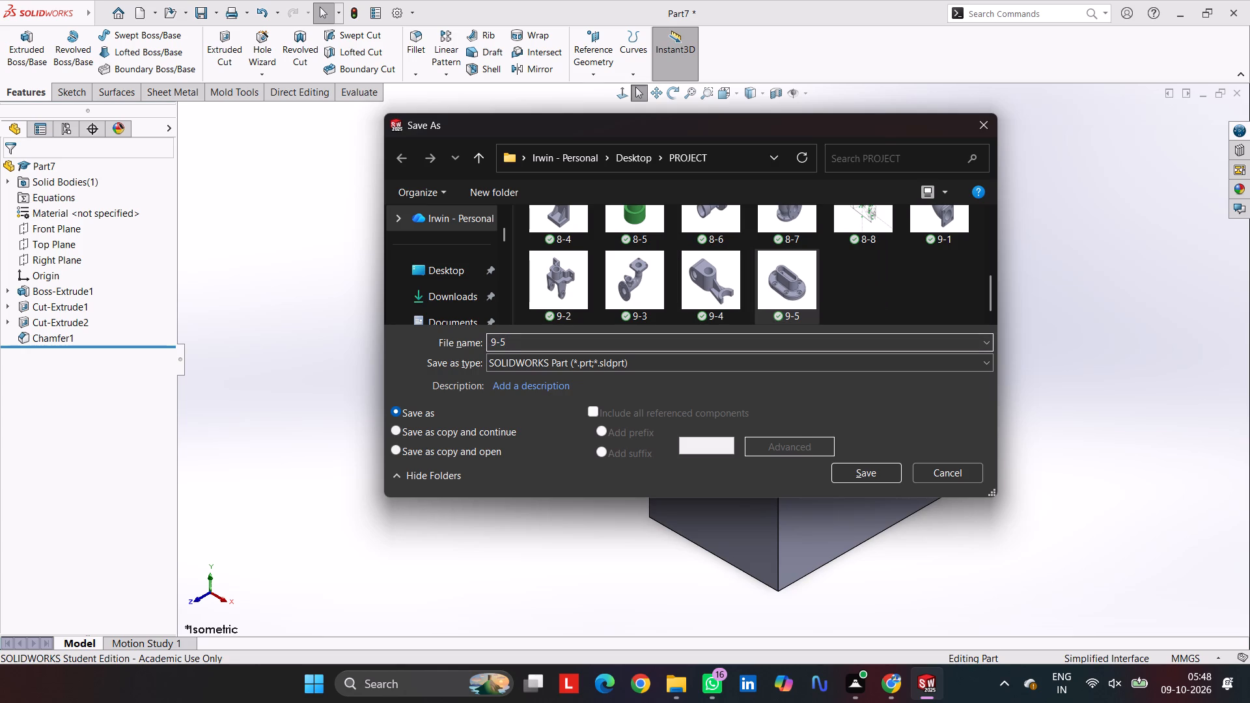
{"action": "key", "text": "BackSpace"}
{"action": "key", "text": "6"}
{"action": "key", "text": "Return"}
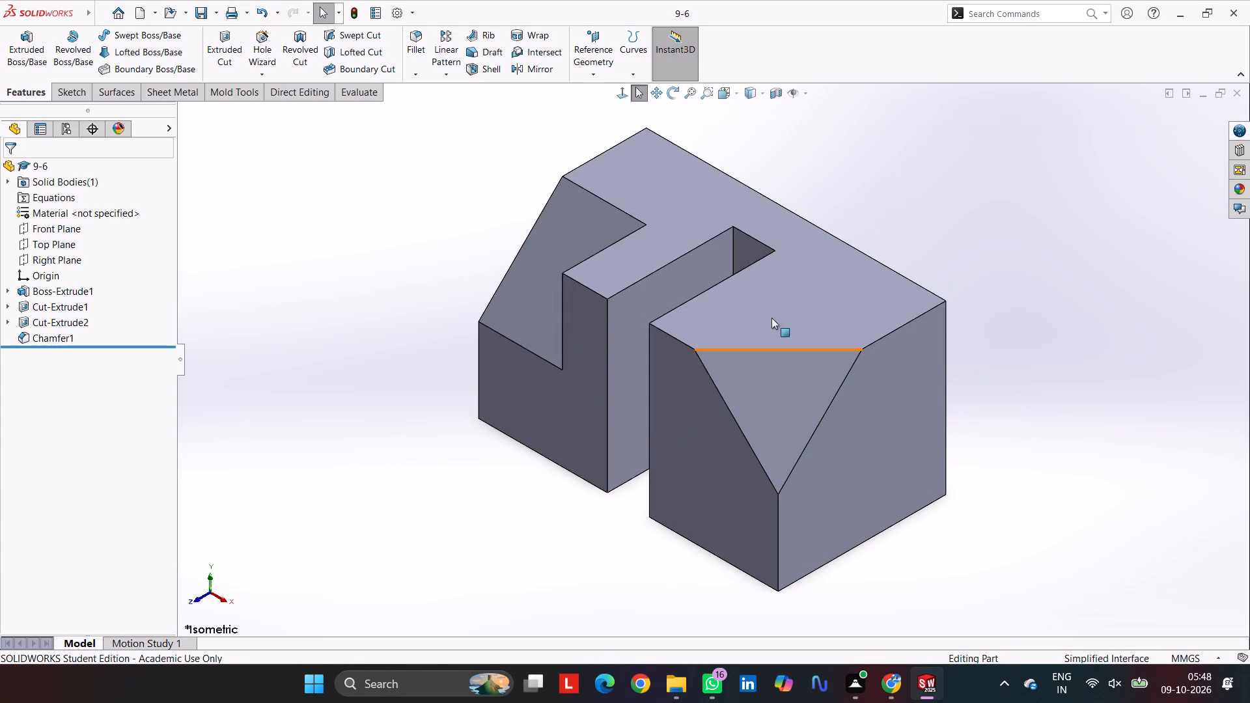
Print the current screen image with Microsoft Print to PDF, saving the output as 9-6 in the PROJECT folder.
{"action": "key", "text": "ctrl+p"}
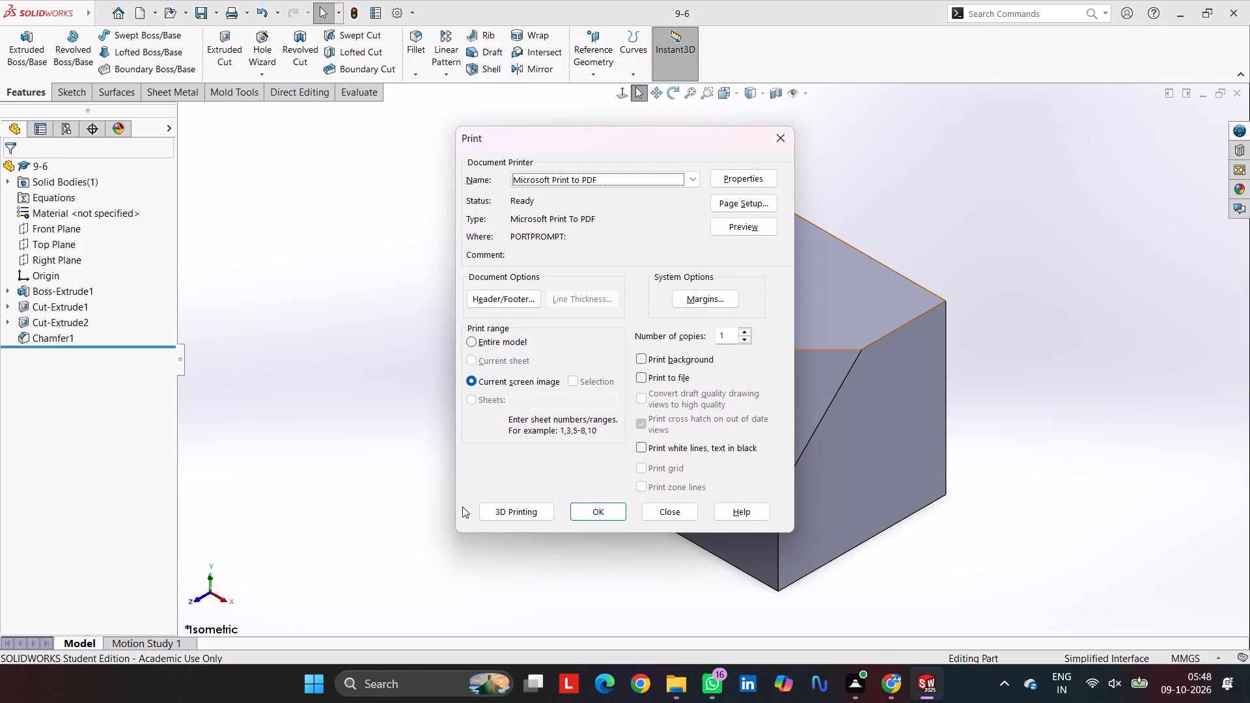
{"action": "left_click", "coordinate": [594, 513]}
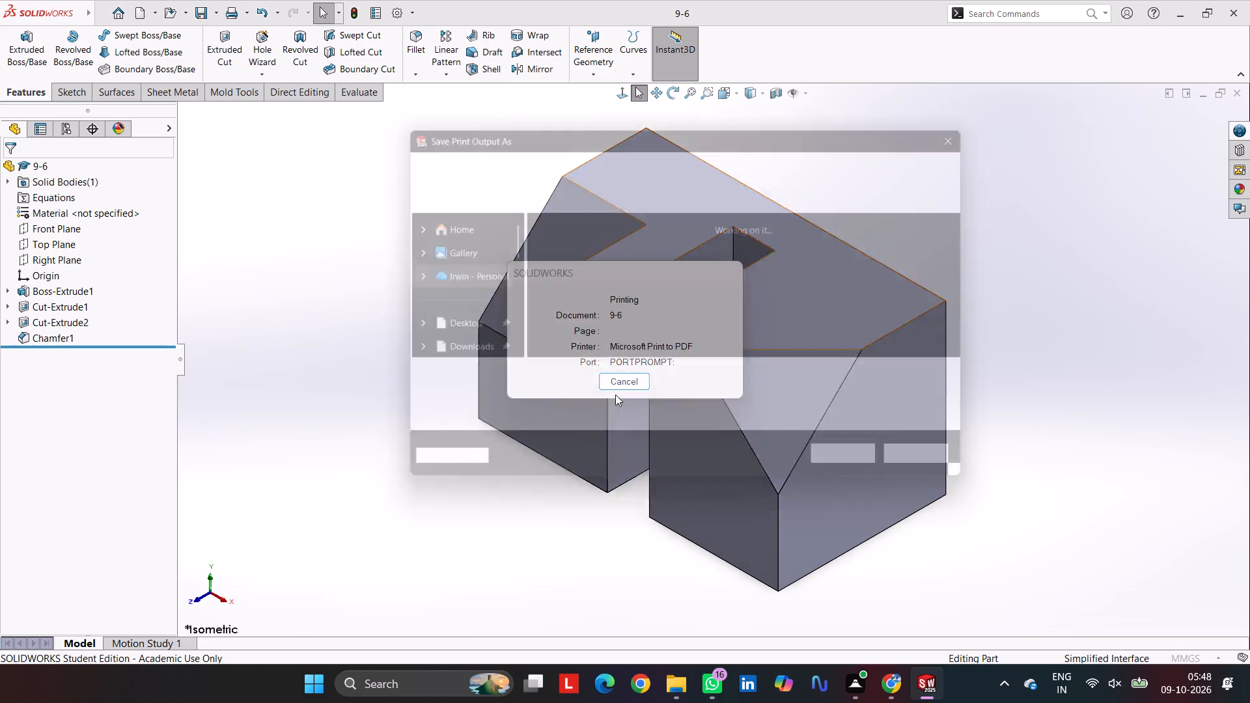
{"action": "scroll", "coordinate": [708, 293], "scroll_direction": "down", "scroll_amount": 6}
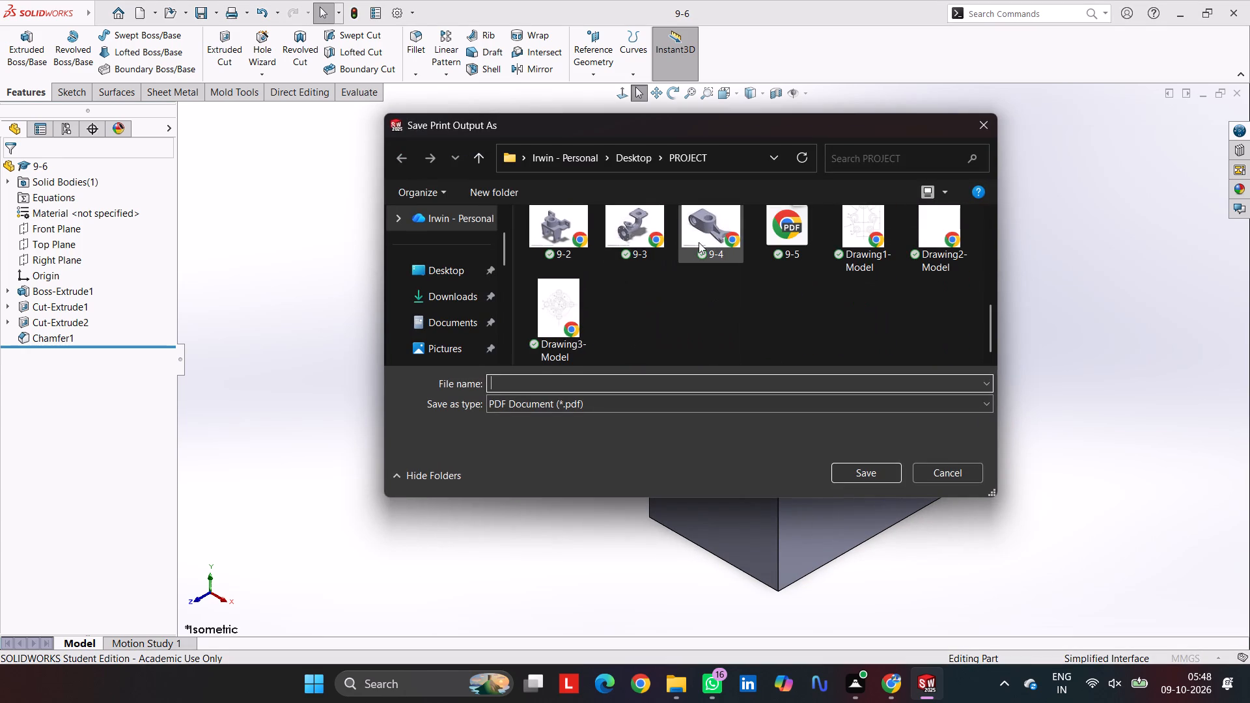
{"action": "left_click", "coordinate": [699, 240]}
{"action": "left_click", "coordinate": [772, 250]}
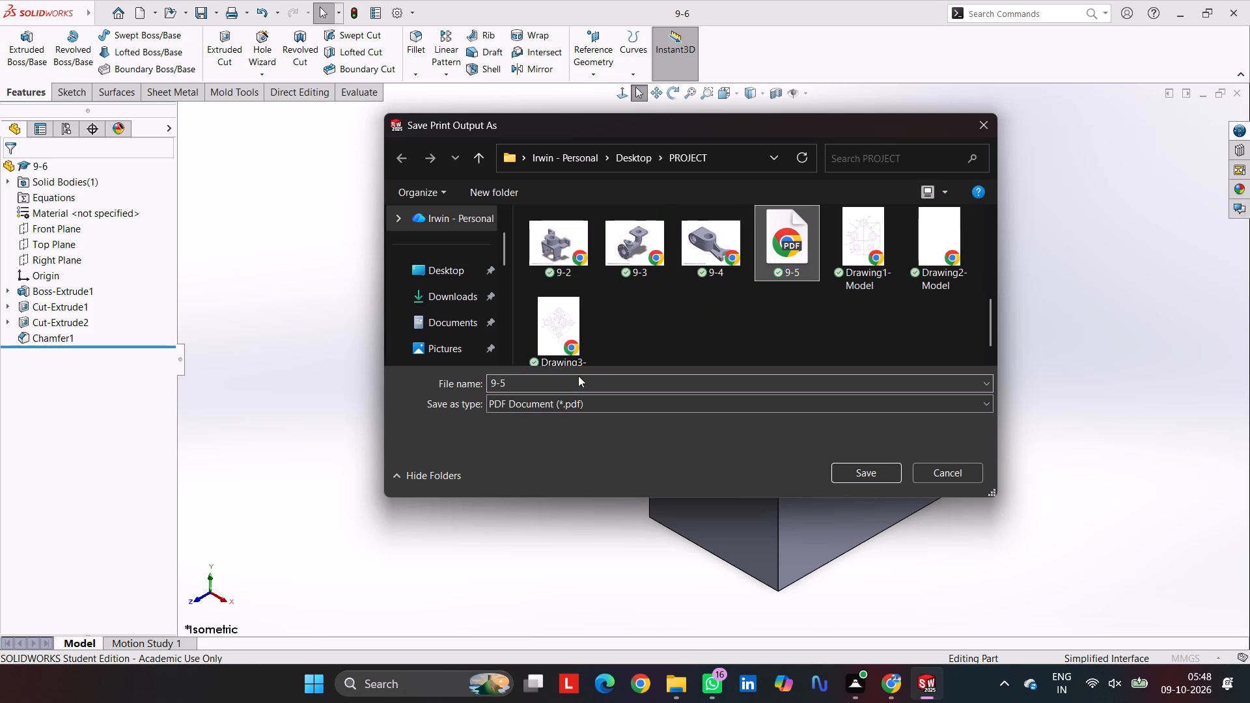
{"action": "left_click", "coordinate": [578, 376]}
{"action": "left_click", "coordinate": [534, 378]}
{"action": "key", "text": "BackSpace"}
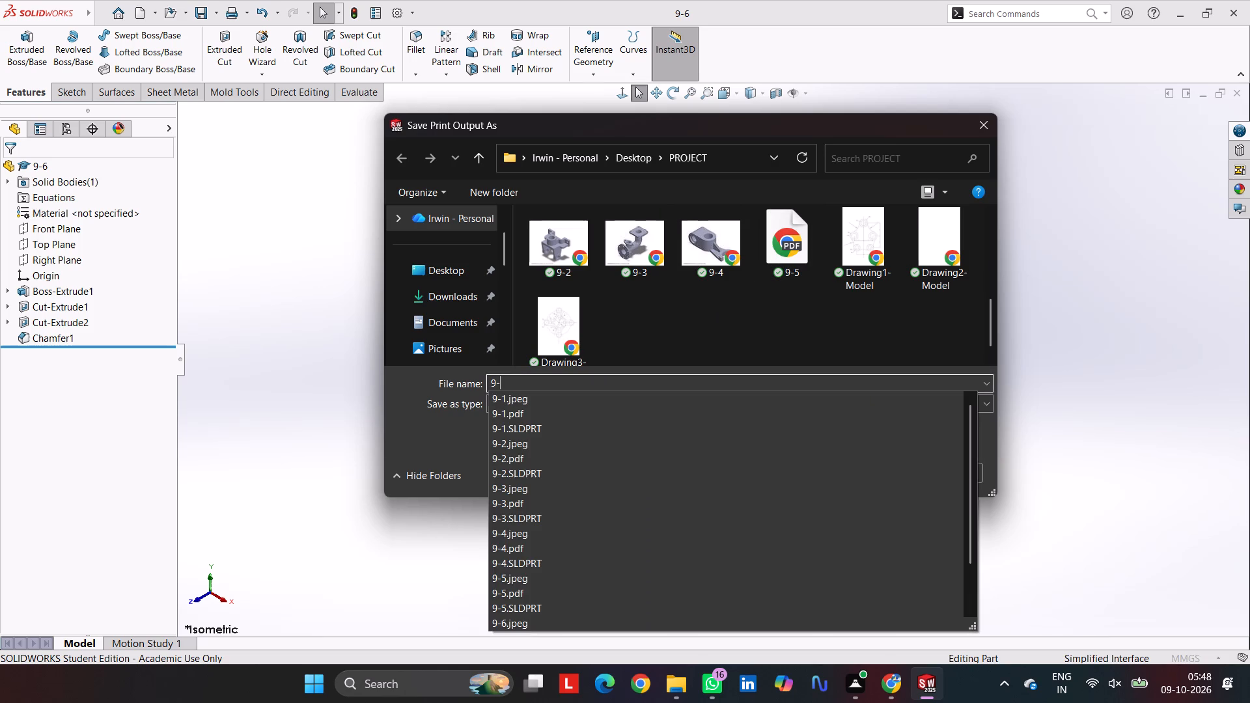
{"action": "key", "text": "6"}
{"action": "key", "text": "Return"}
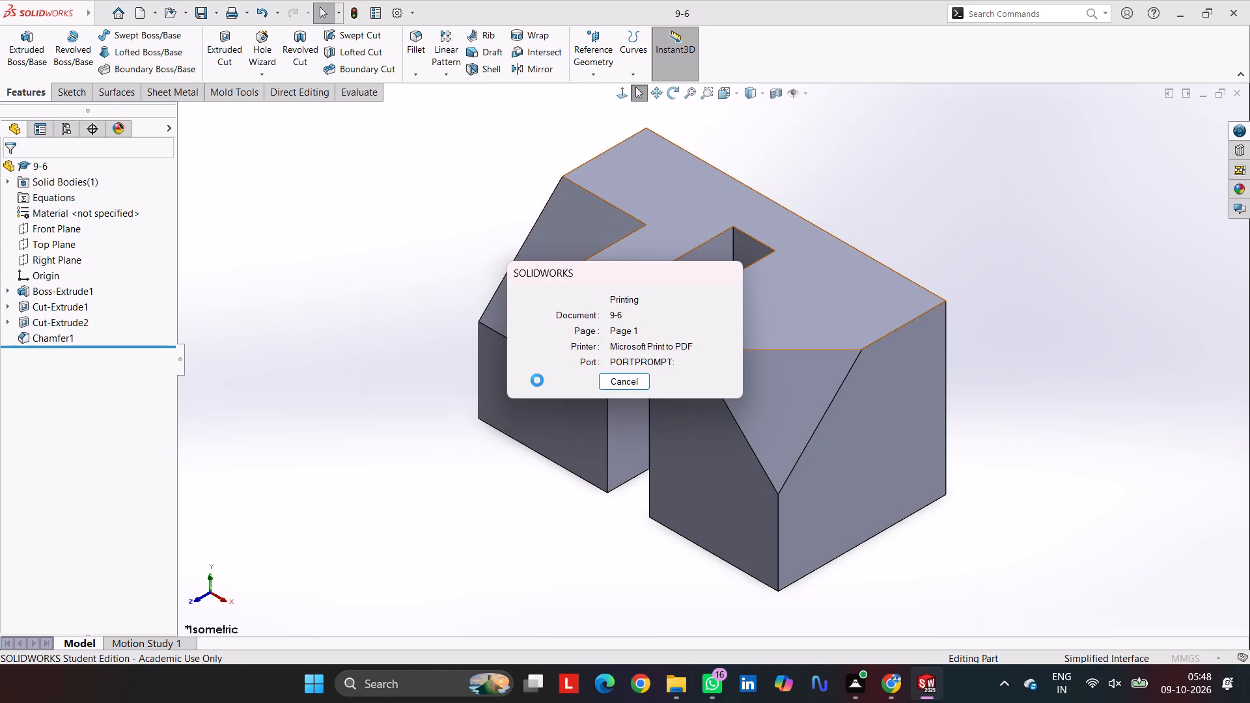
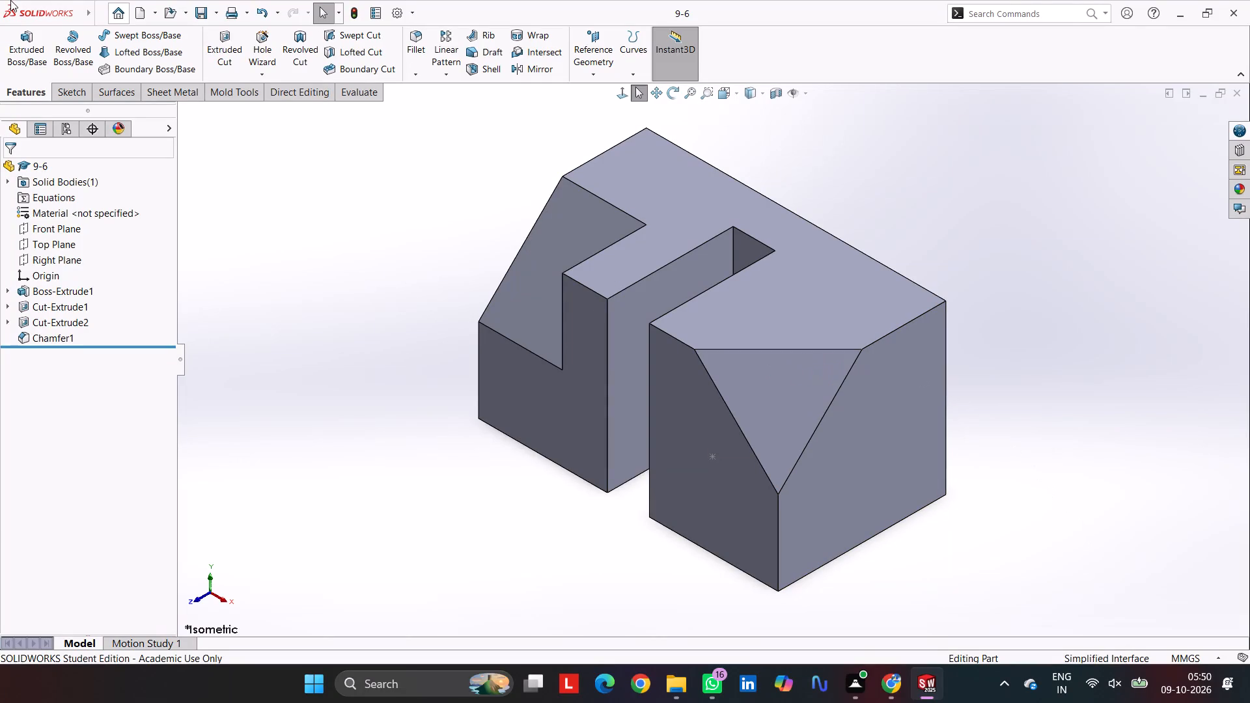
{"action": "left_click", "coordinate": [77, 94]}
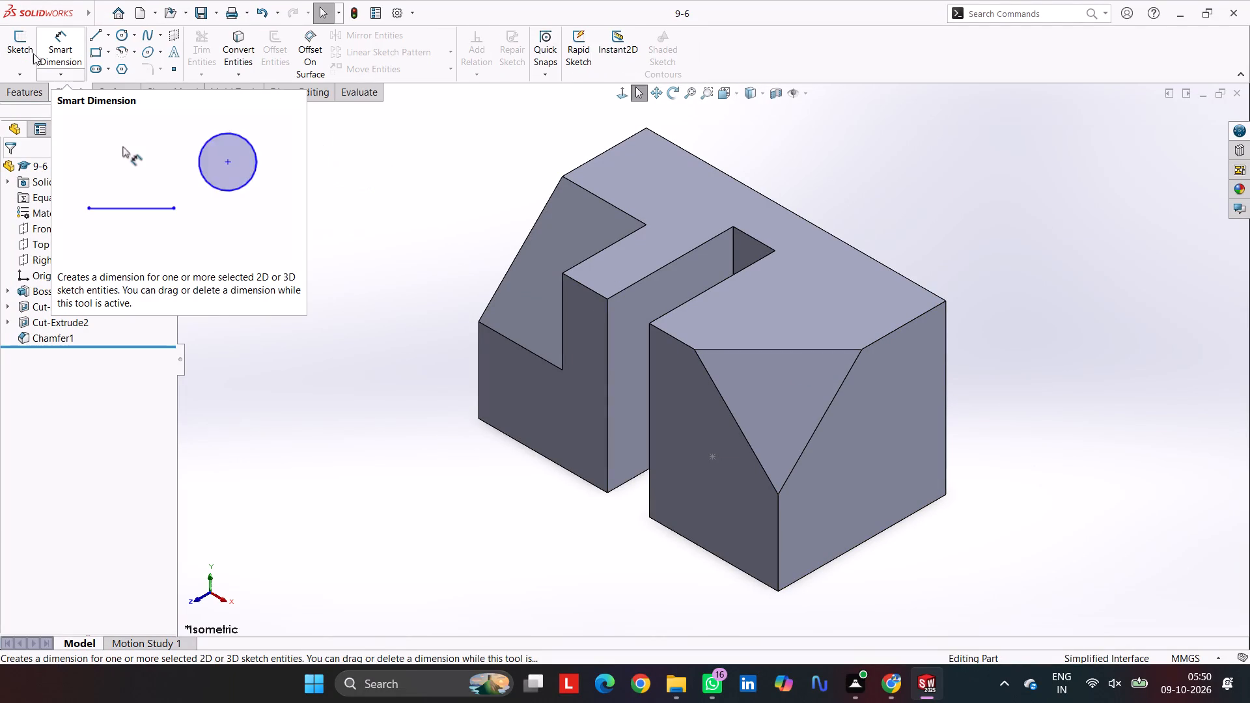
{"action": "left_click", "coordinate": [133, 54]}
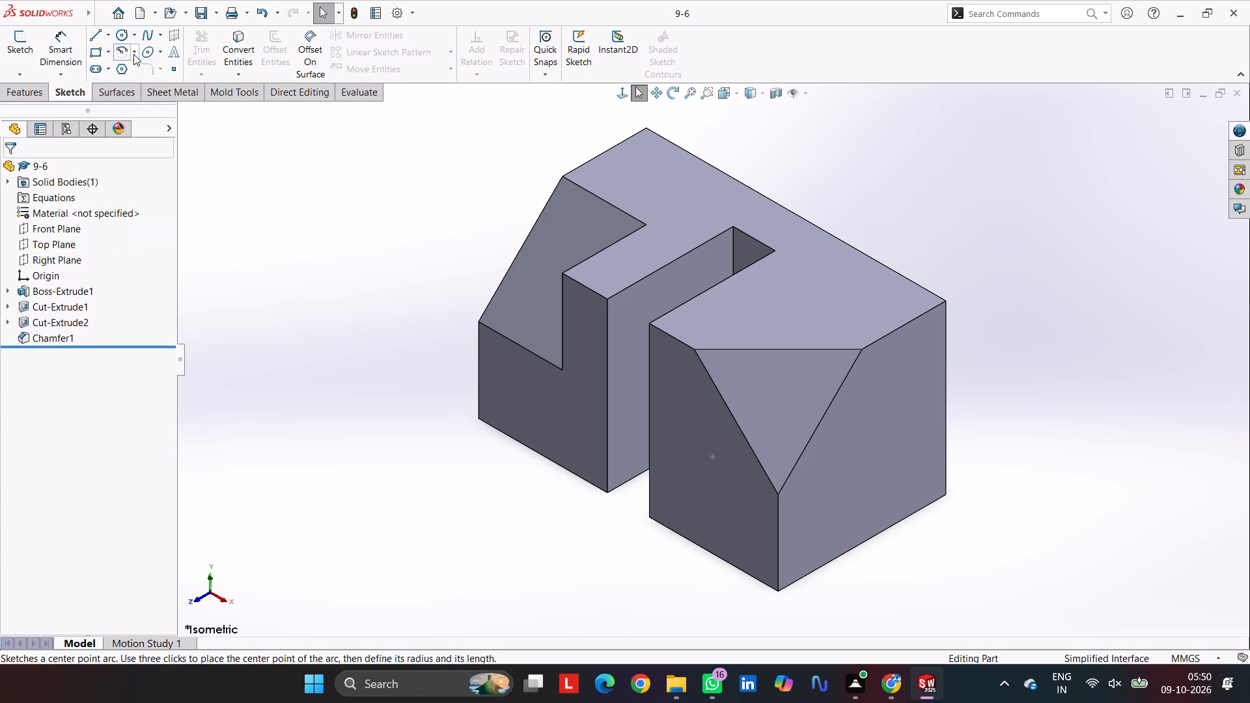